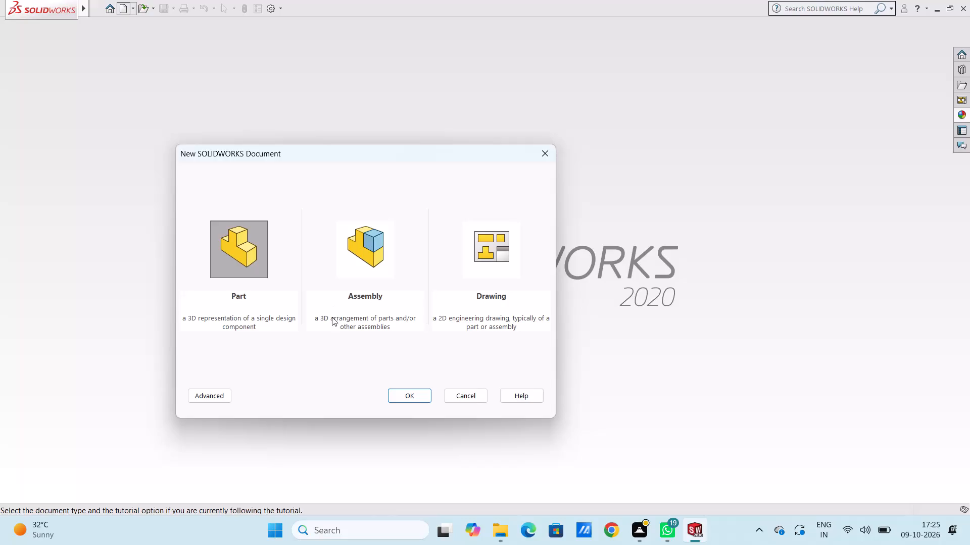
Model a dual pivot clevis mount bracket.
Create a new part document and open a sketch on the Top Plane.
left_click(412, 393)
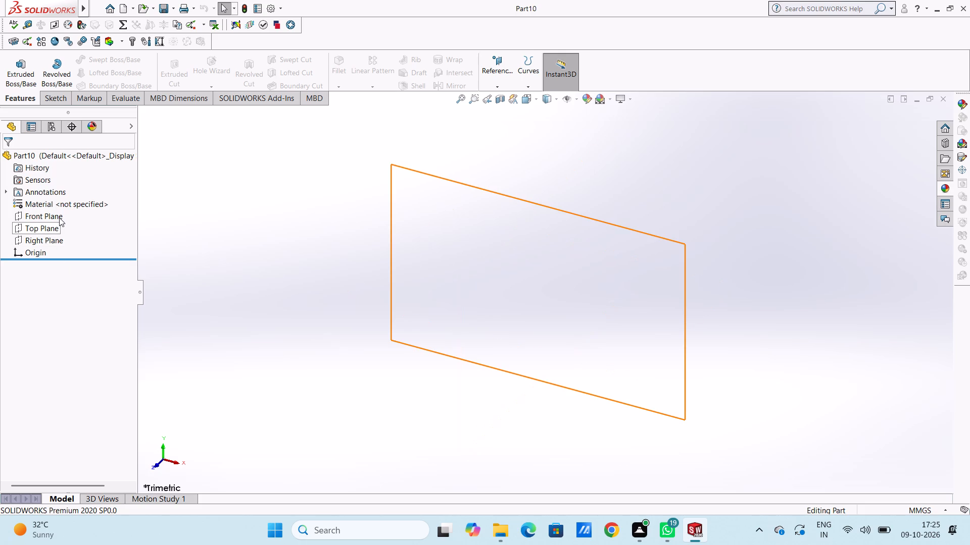
left_click(58, 228)
left_click(69, 219)
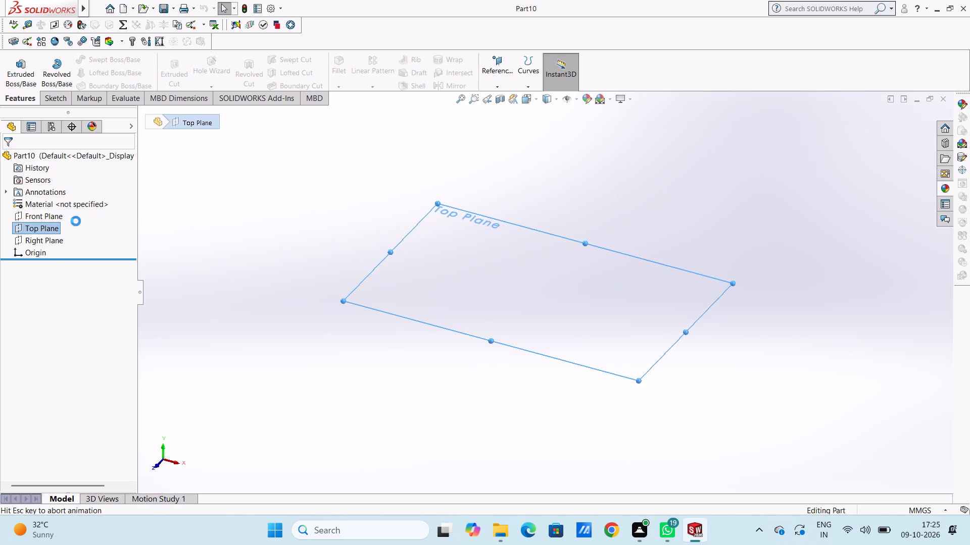
left_click_drag(210, 241, 212, 246)
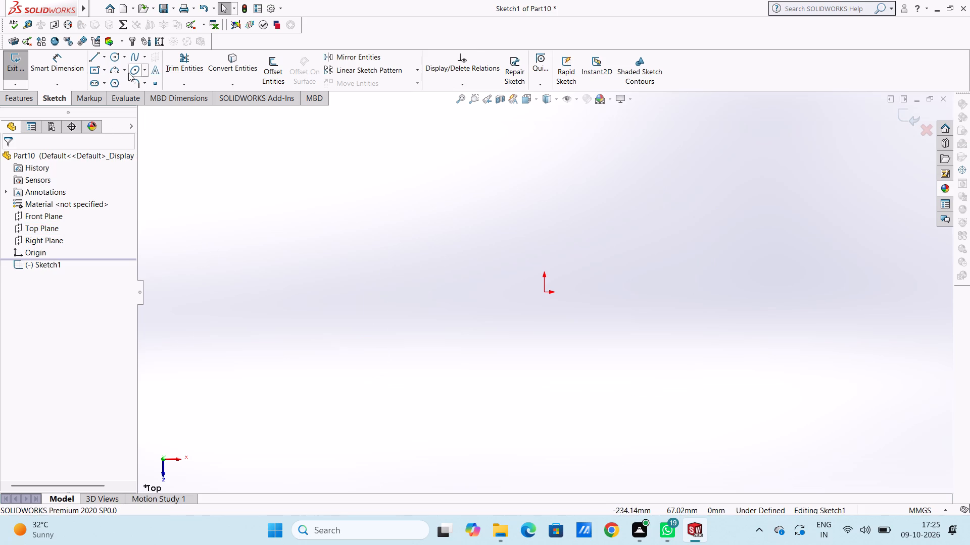
Sketch two concentric circles centred on the origin, with radii of about 26 mm and 12 mm.
left_click(115, 56)
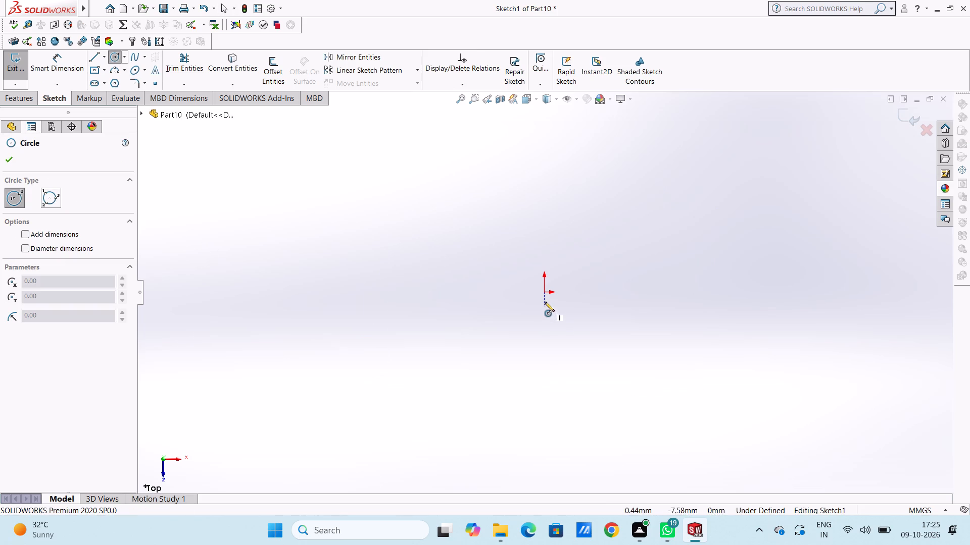
left_click(545, 292)
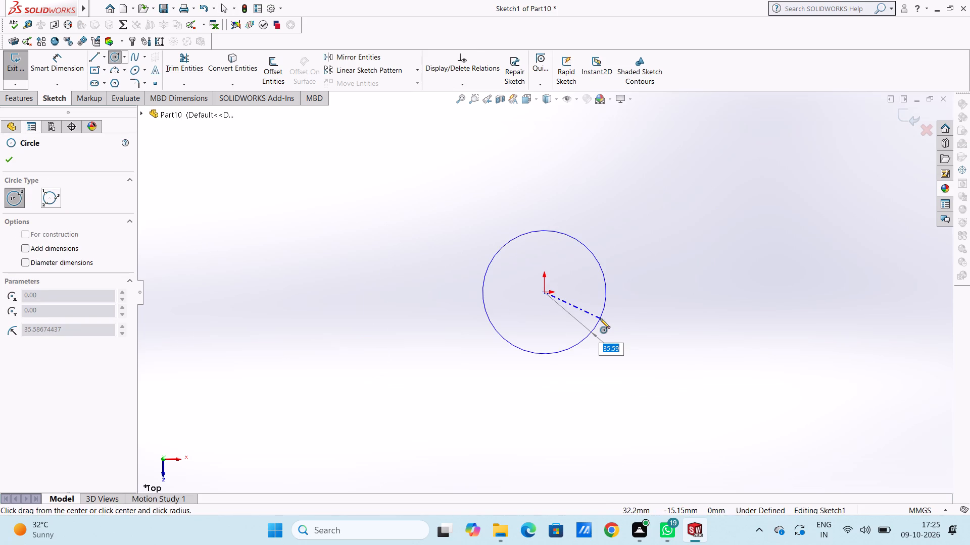
left_click(582, 317)
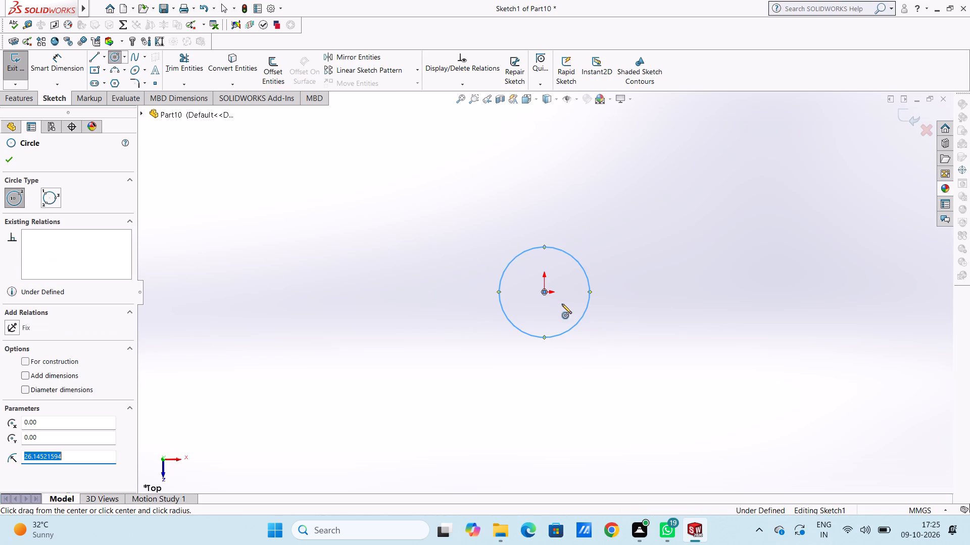
left_click(543, 290)
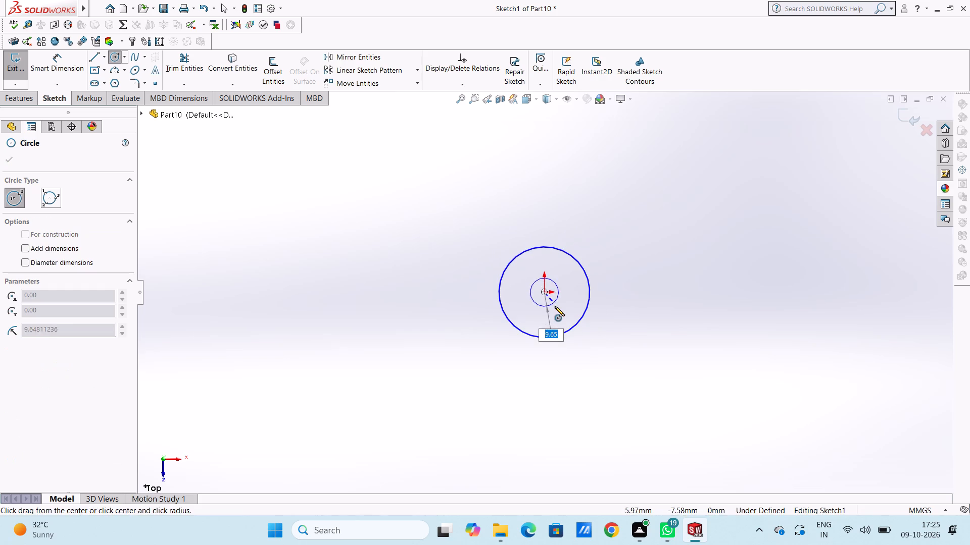
left_click(556, 309)
left_click(11, 161)
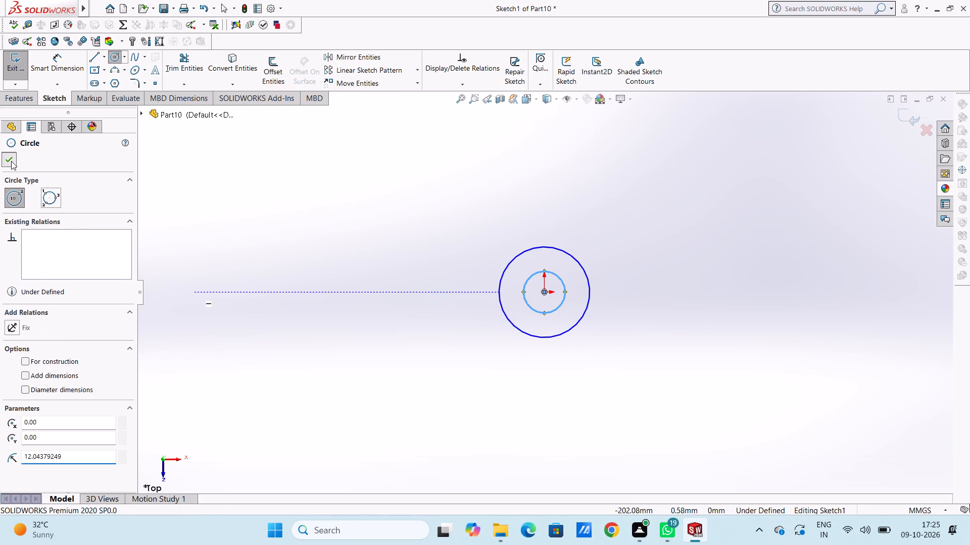
Dimension the outer circle with a diameter of 20 mm.
left_click(62, 74)
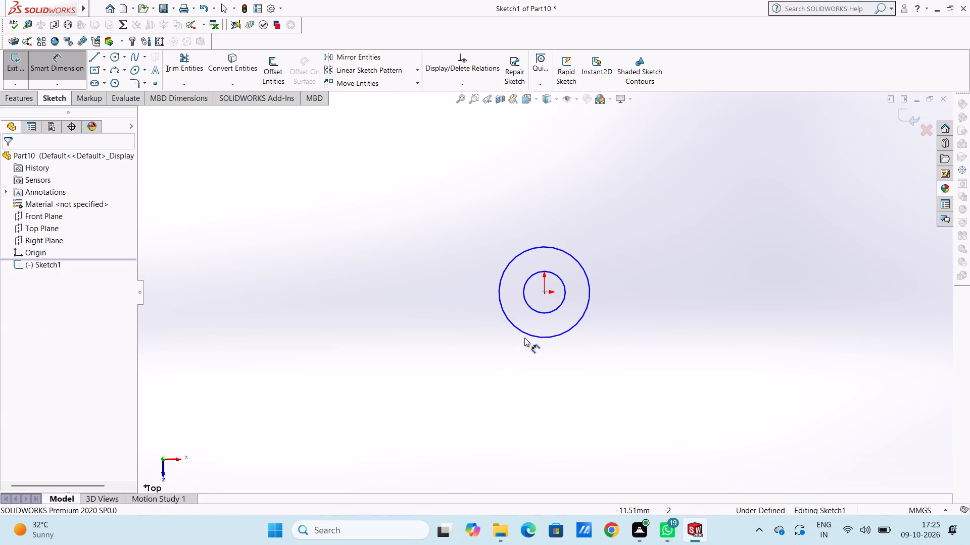
left_click(526, 334)
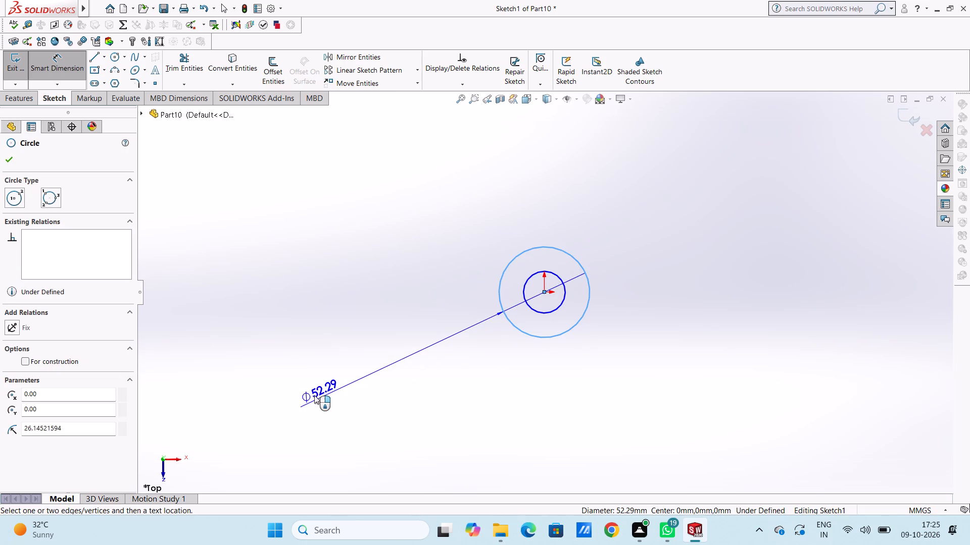
left_click(319, 390)
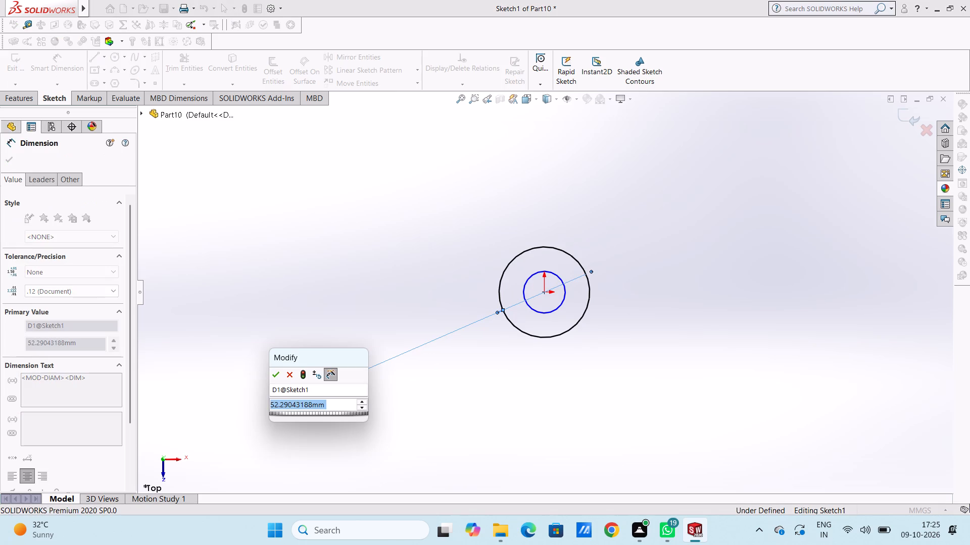
type("20")
key("Return")
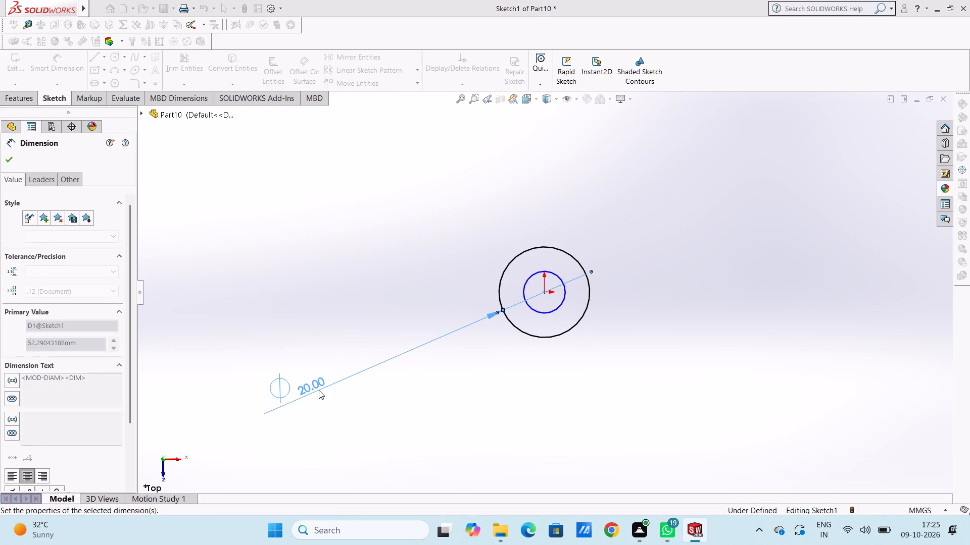
left_click(371, 292)
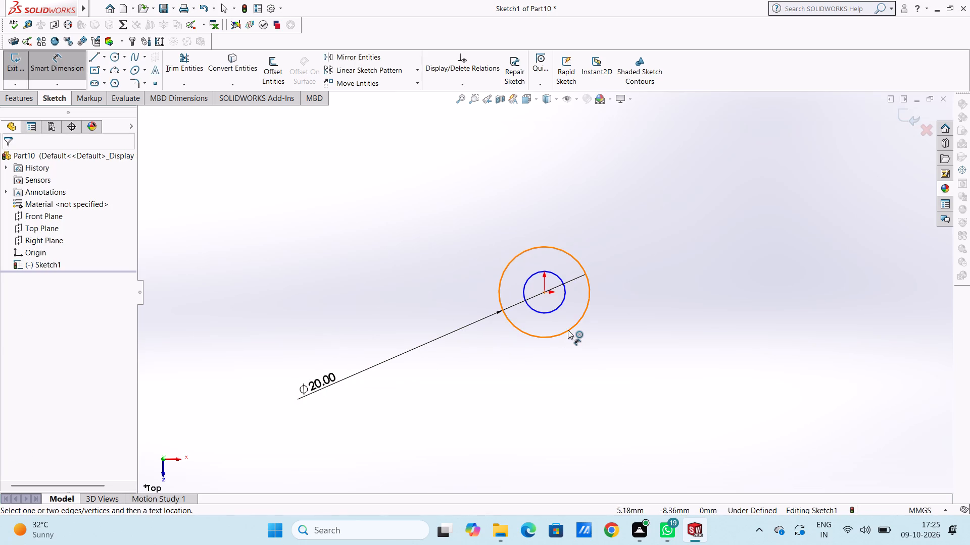
Dimension the inner circle with a diameter of 12.5 mm.
scroll(565, 333, "down", 2)
left_click(550, 295)
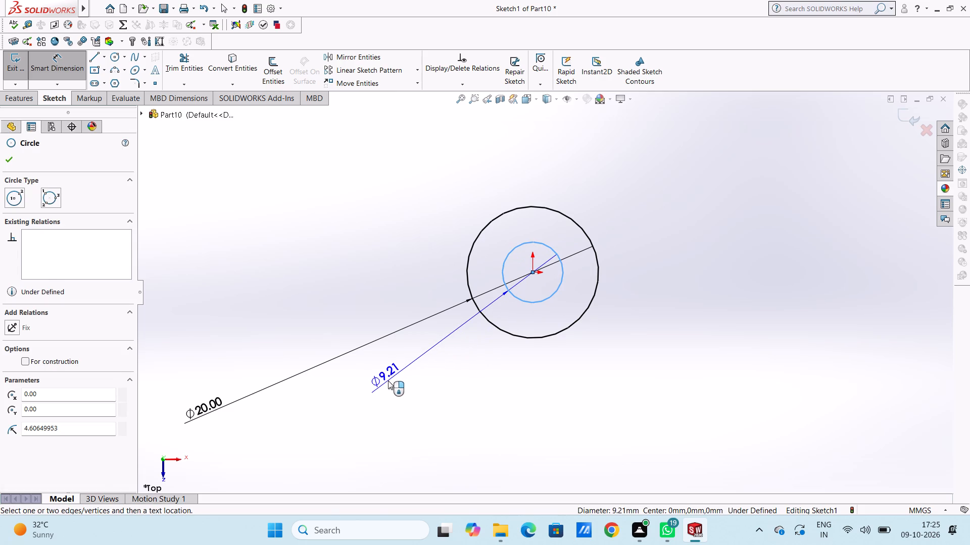
left_click(388, 380)
type("12.5")
key("Return")
left_click(323, 261)
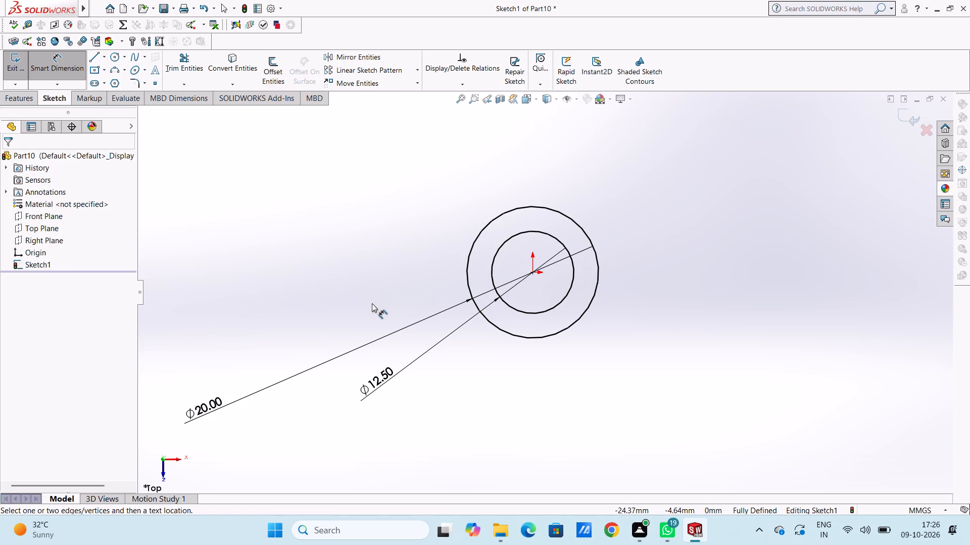
From about 44 mm directly above the origin, sketch a 25 mm horizontal line leftward, then a 50 mm line back rightward from its end.
scroll(372, 303, "up", 3)
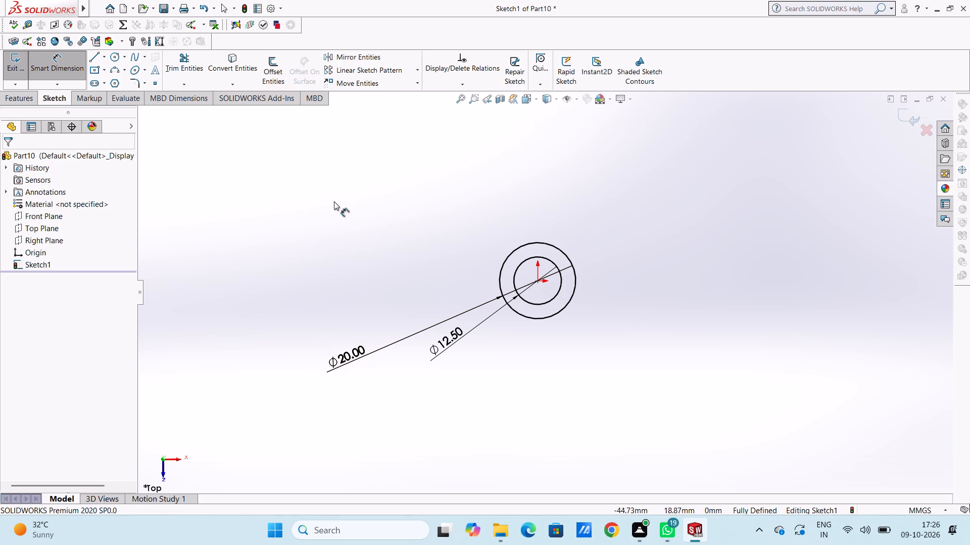
left_click(95, 60)
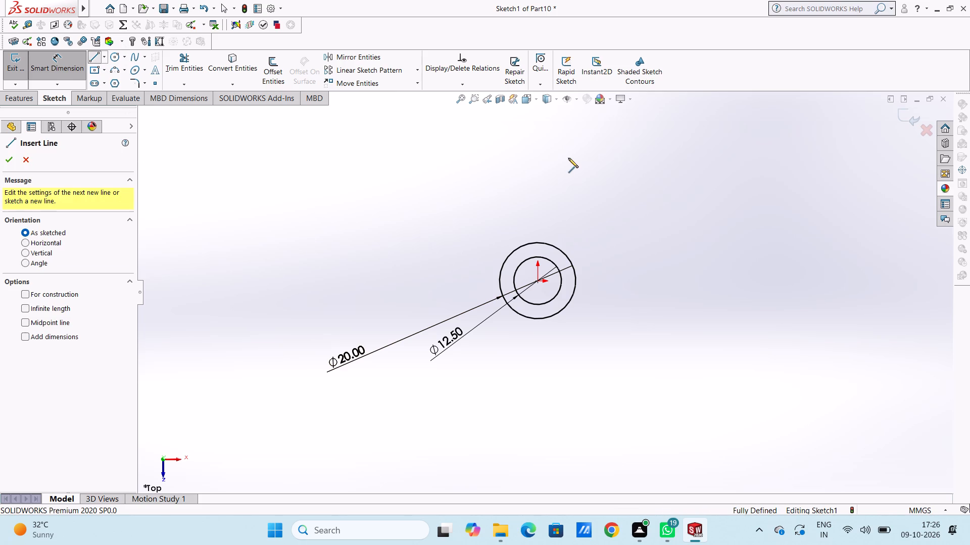
scroll(540, 181, "up", 3)
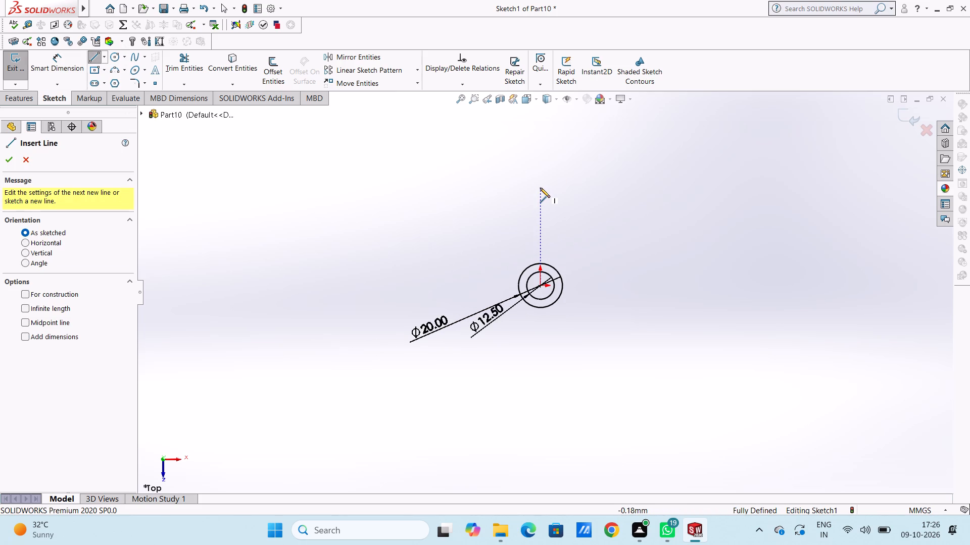
left_click(540, 188)
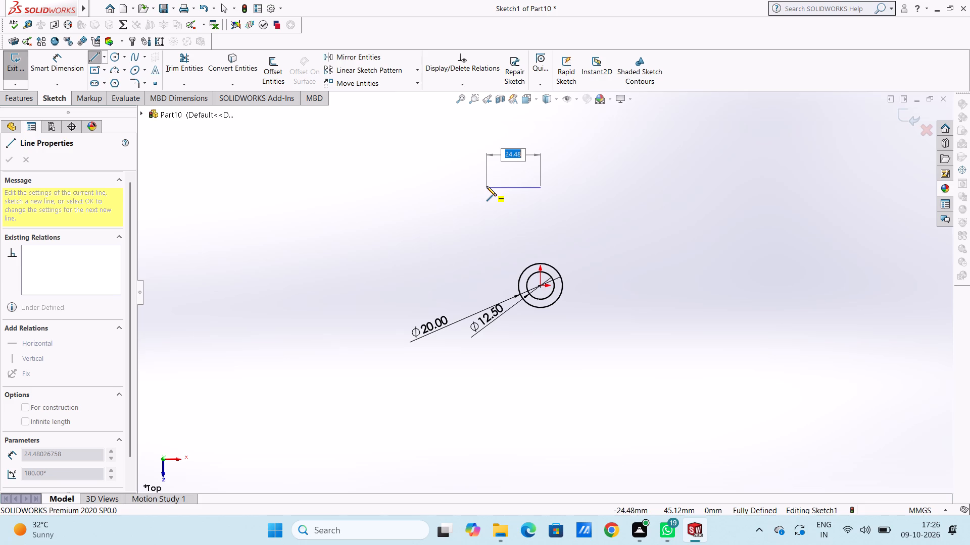
type("25")
key("Return")
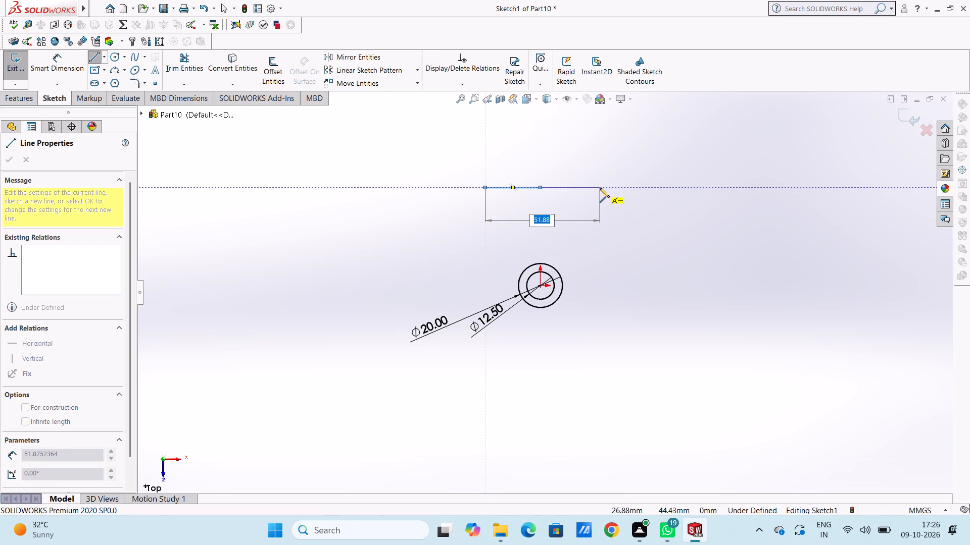
type("50")
key("Return")
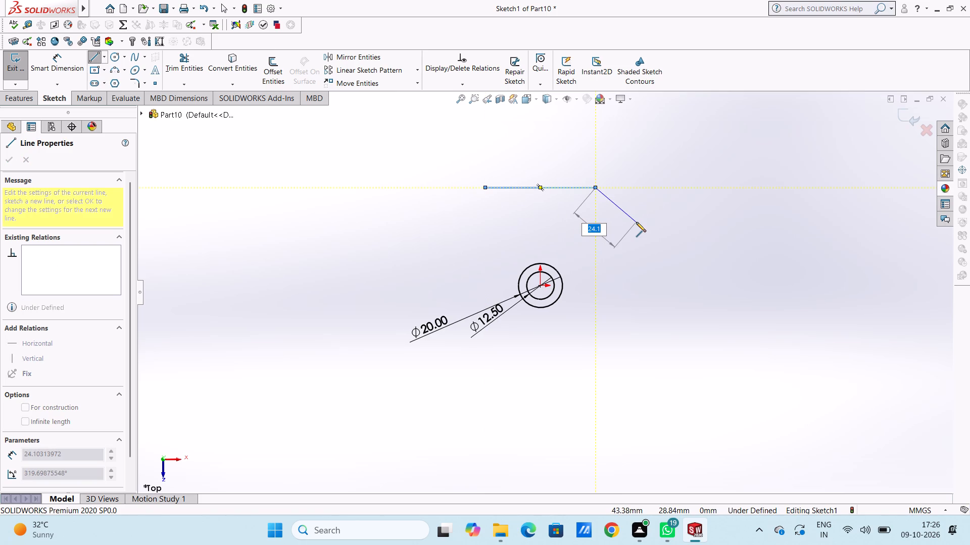
key("Escape")
key("Escape")
key("Escape")
Delete the 25 mm helper line, keeping the 50 mm horizontal line above the circles.
left_click(506, 187)
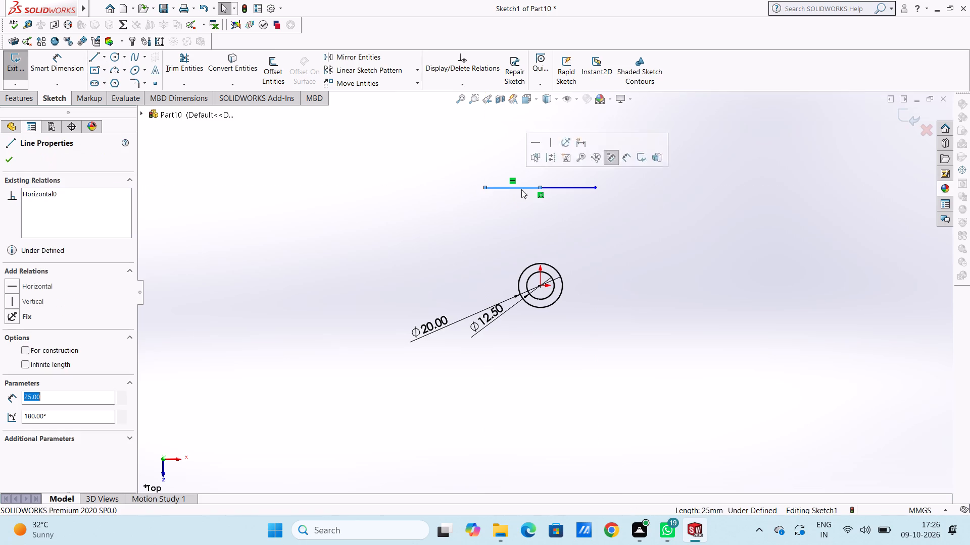
key("Delete")
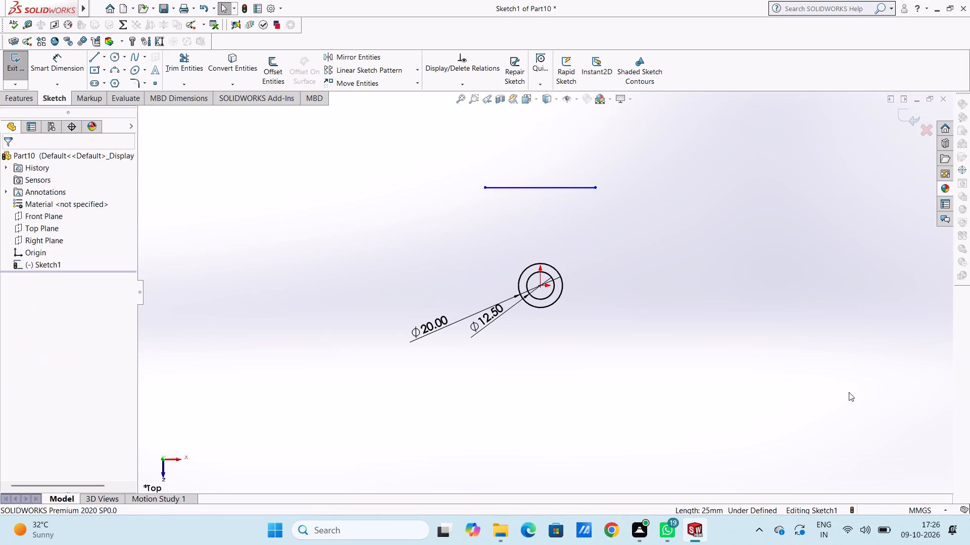
Dimension the horizontal distance from the line's left endpoint to the origin as 25 mm.
left_click(77, 60)
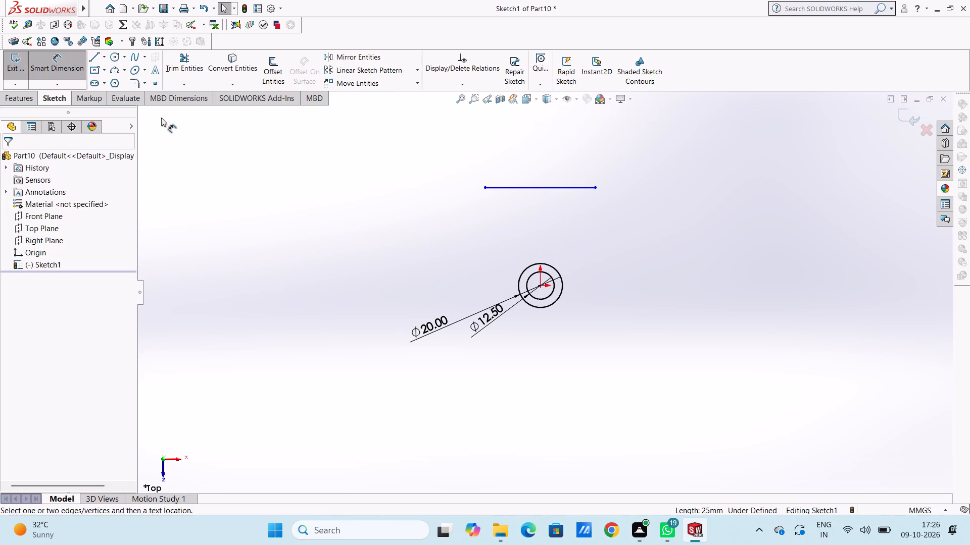
left_click(482, 188)
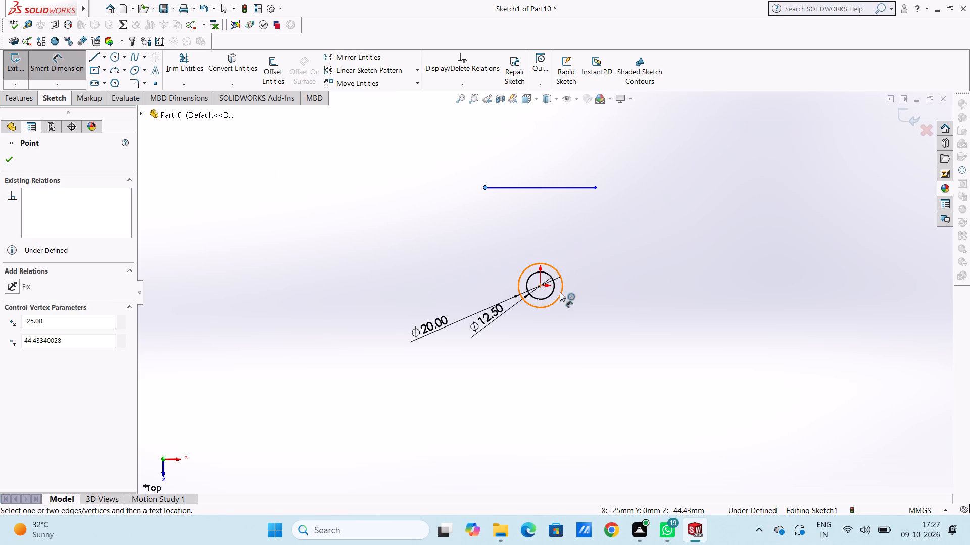
left_click(539, 282)
left_click(539, 284)
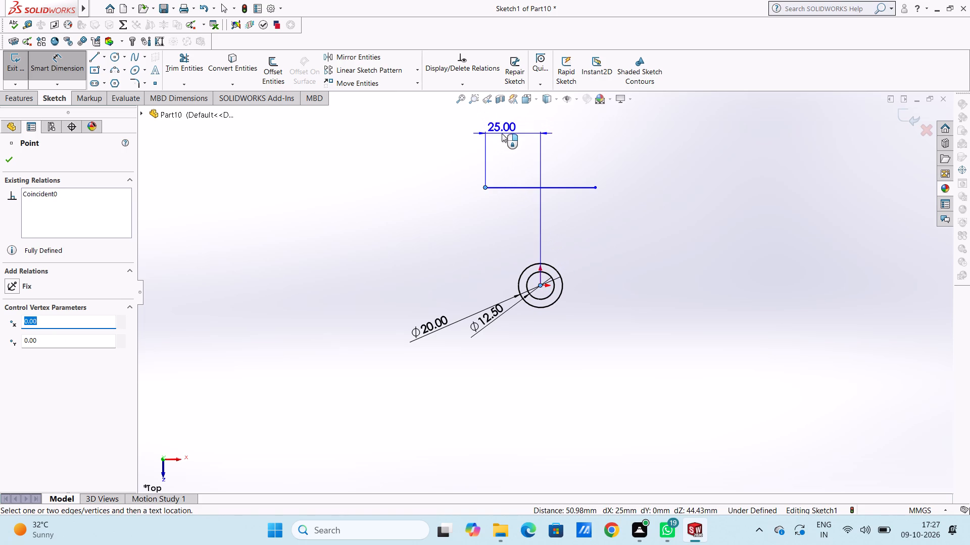
left_click(507, 128)
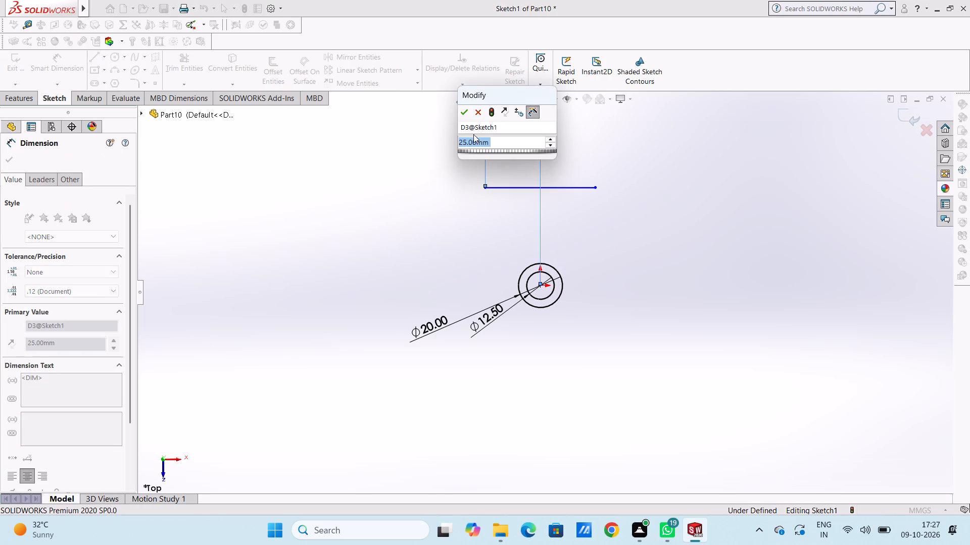
left_click(464, 111)
left_click(421, 205)
Dimension the horizontal line's length as 50 mm, placing the dimension above the 25 mm one.
scroll(442, 244, "up", 3)
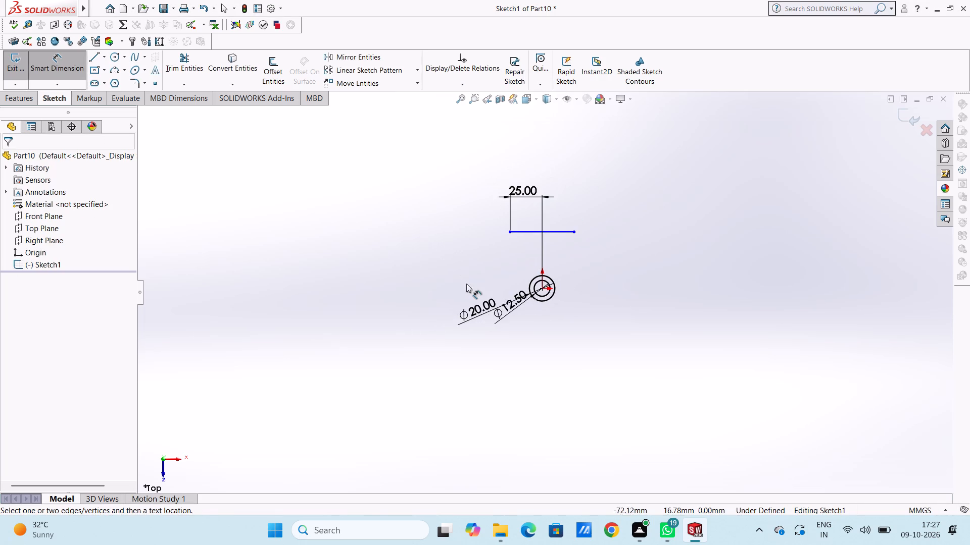
scroll(576, 303, "up", 2)
scroll(570, 270, "down", 2)
left_click(554, 245)
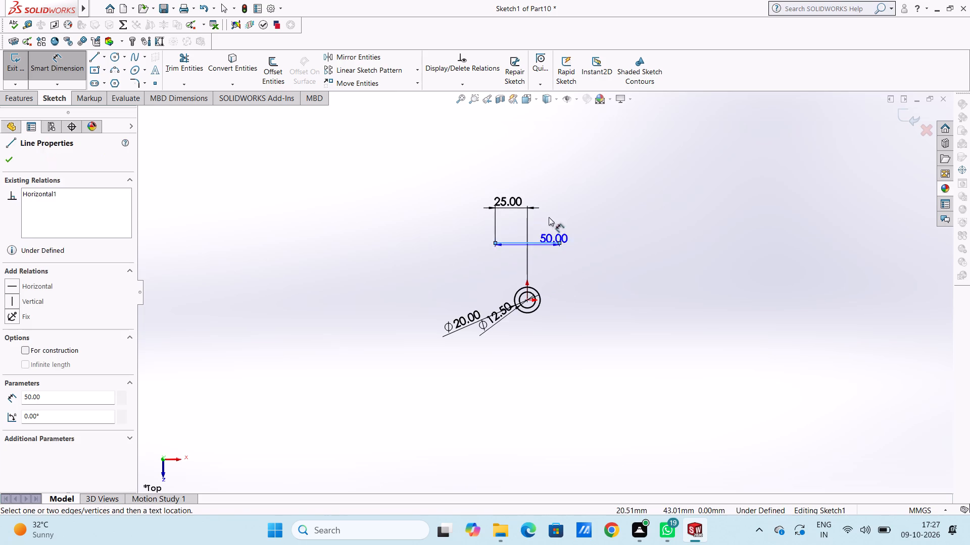
scroll(548, 208, "down", 1)
left_click(537, 163)
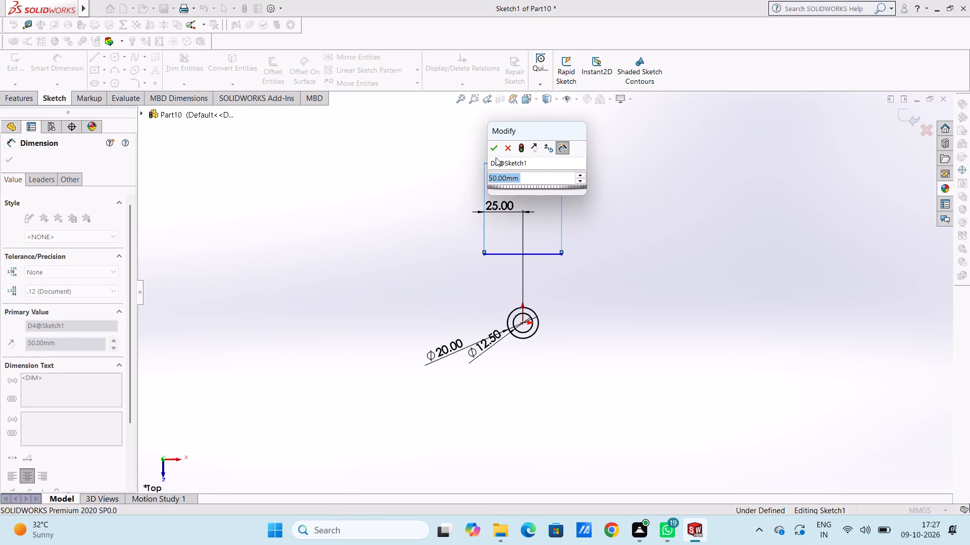
left_click(497, 153)
left_click(450, 185)
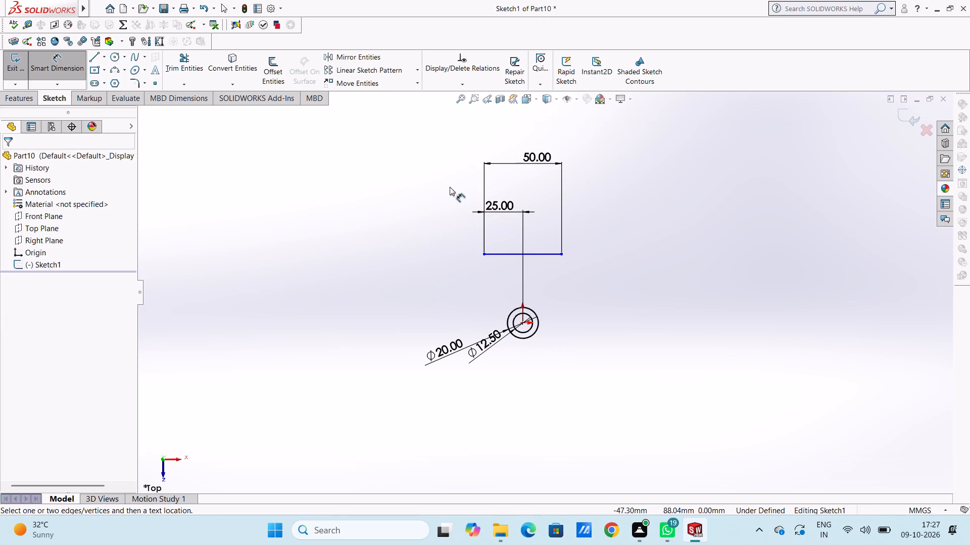
Dimension the vertical distance between the origin and the horizontal line as 50 mm.
left_click(520, 322)
left_click(535, 252)
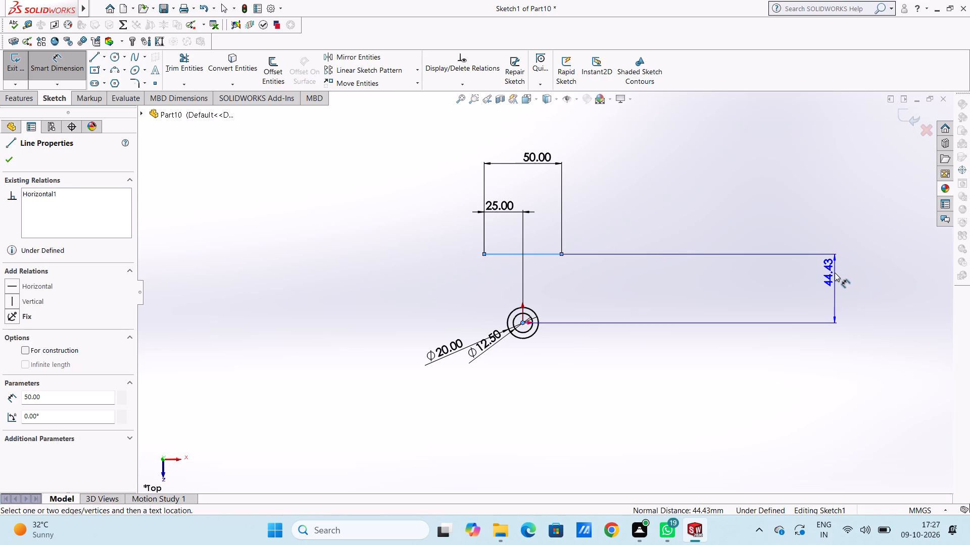
left_click(830, 272)
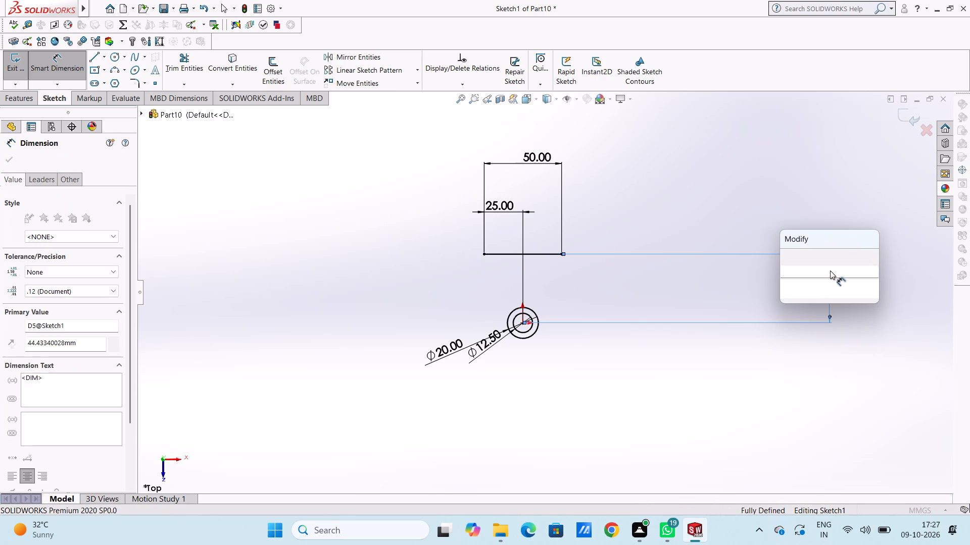
type("50")
key("Return")
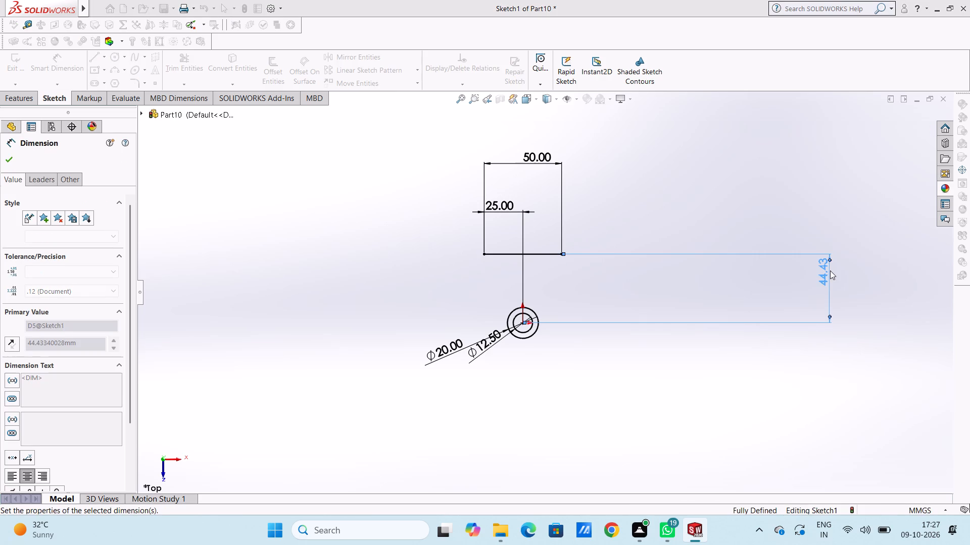
left_click(705, 230)
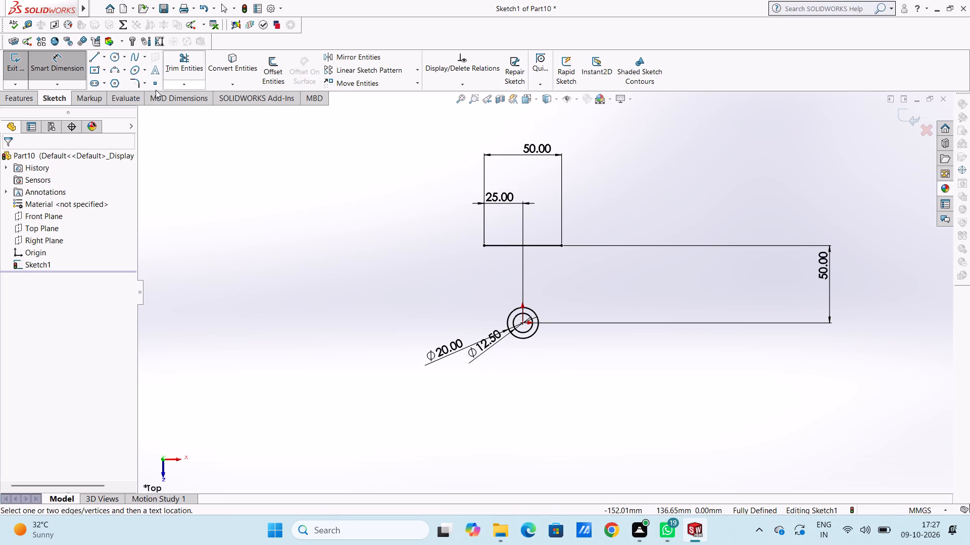
Sketch a line about 55 mm long from the horizontal line's left endpoint down to the left side of the outer circle.
left_click(91, 58)
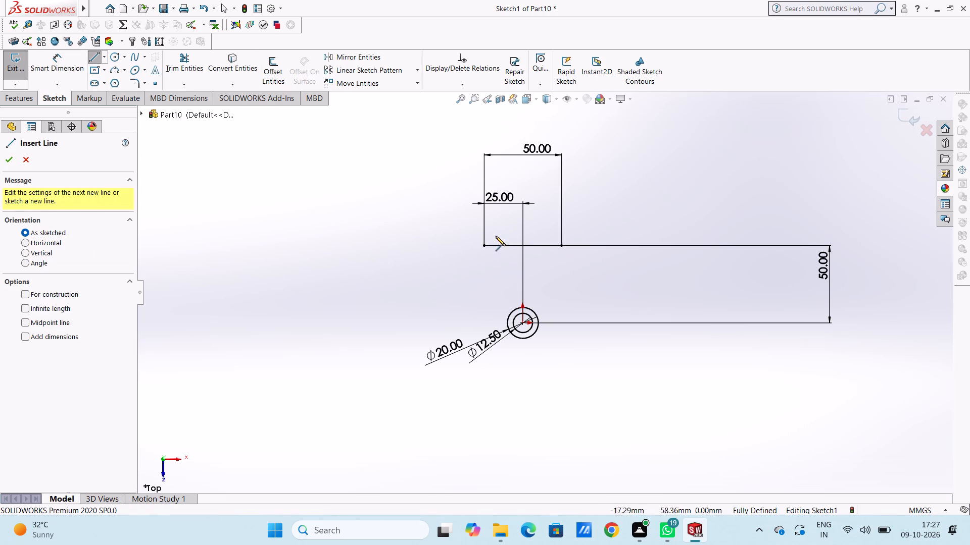
left_click(484, 246)
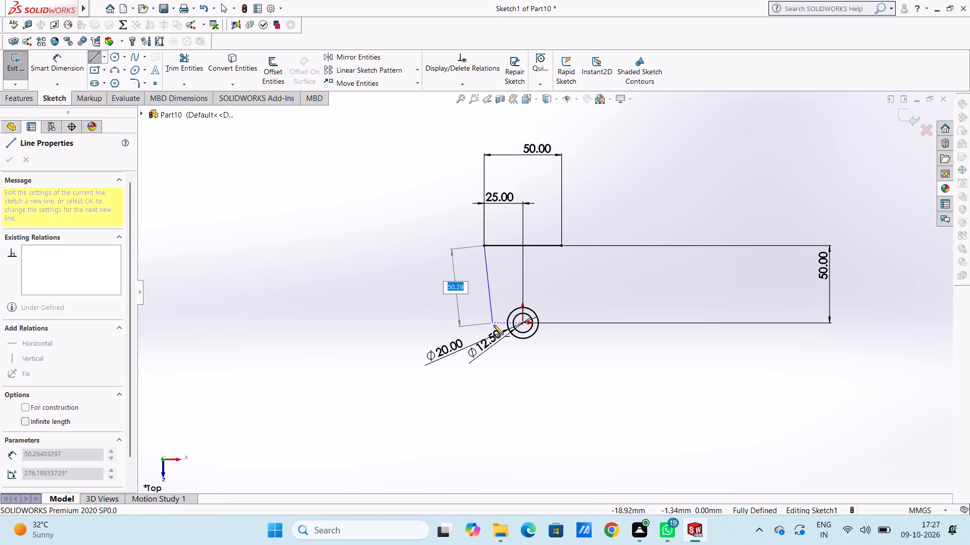
left_click(508, 328)
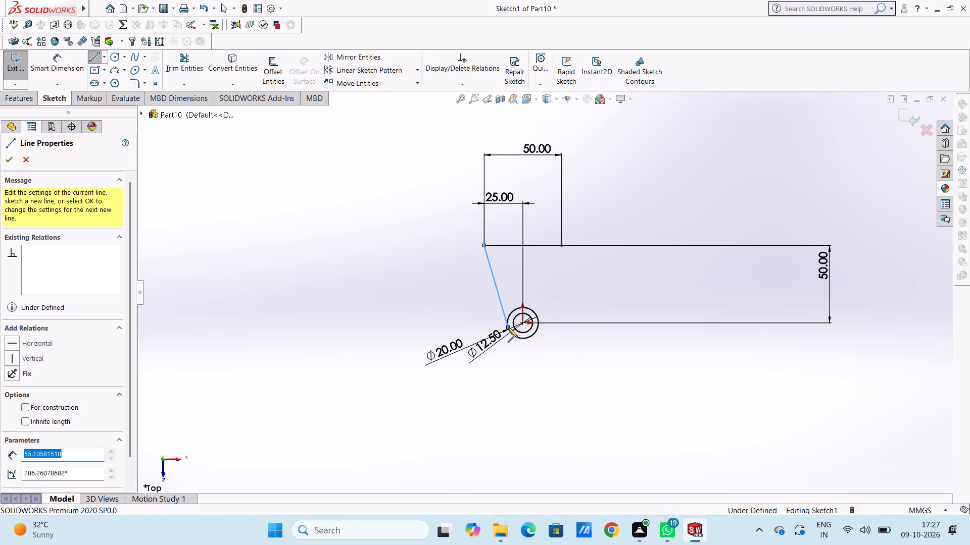
key("Escape")
key("Escape")
key("Escape")
Move the two circle diameter dimensions farther down and left, clear of the sketch geometry.
left_click_drag(489, 344, 411, 406)
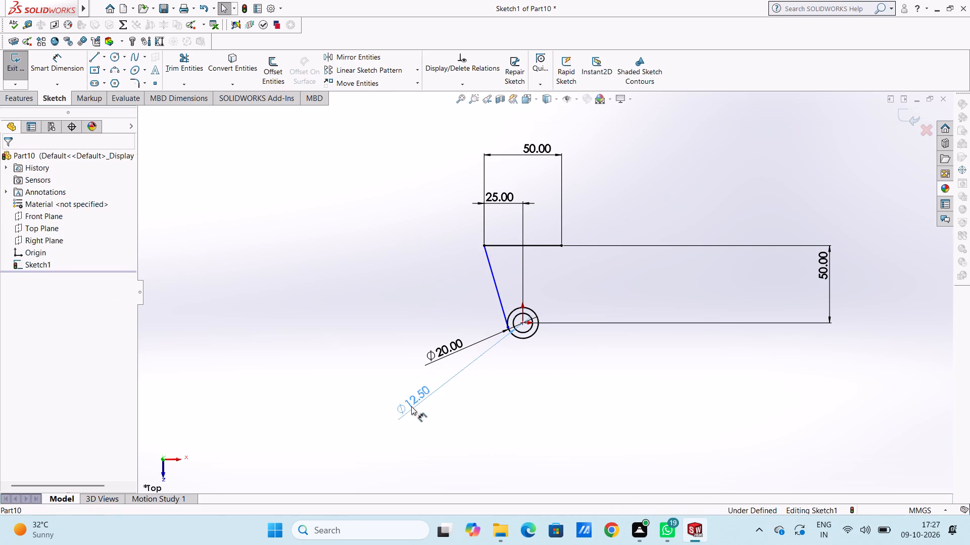
left_click_drag(411, 406, 400, 416)
left_click(380, 362)
left_click_drag(447, 349, 370, 380)
left_click(395, 322)
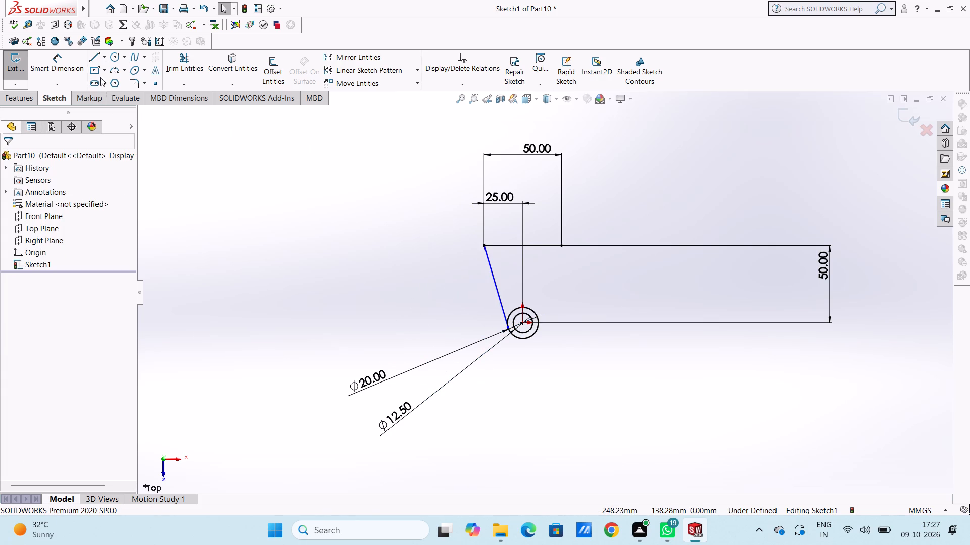
Sketch a line from the horizontal line's right endpoint down to the right side of the outer circle, tangent to it.
left_click(96, 60)
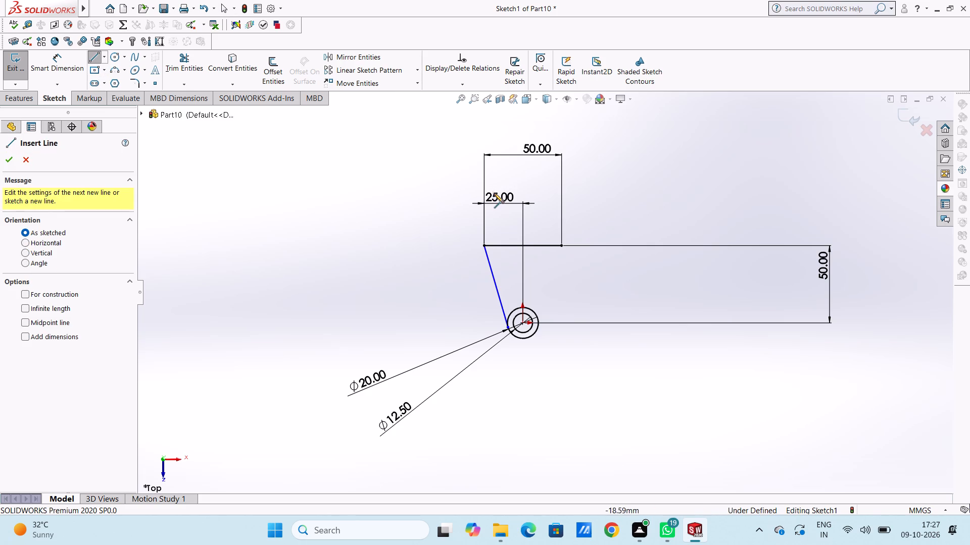
left_click(560, 247)
left_click(538, 330)
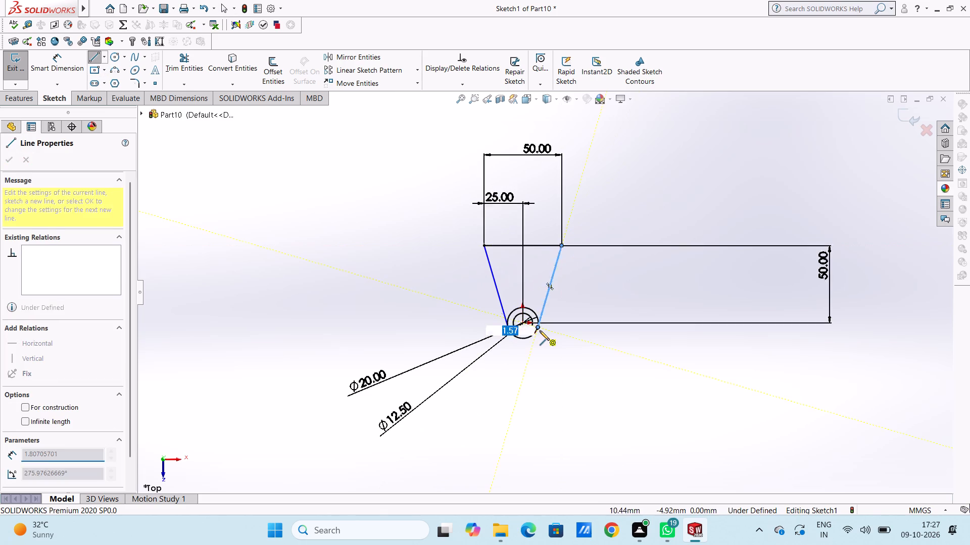
key("Escape")
key("Escape")
key("Escape")
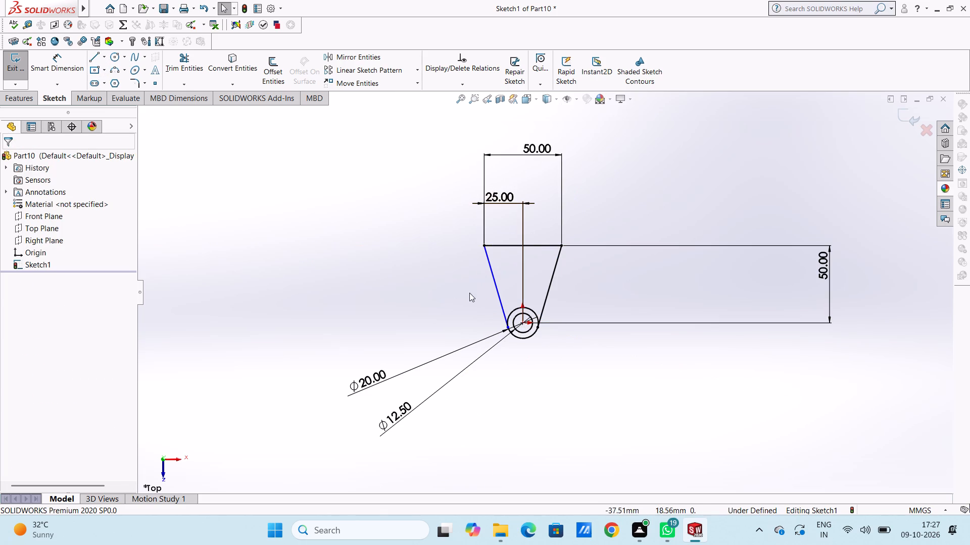
Add a Tangent relation between the left slanted line and the outer circle.
left_click(498, 290)
left_click(514, 308, "ctrl")
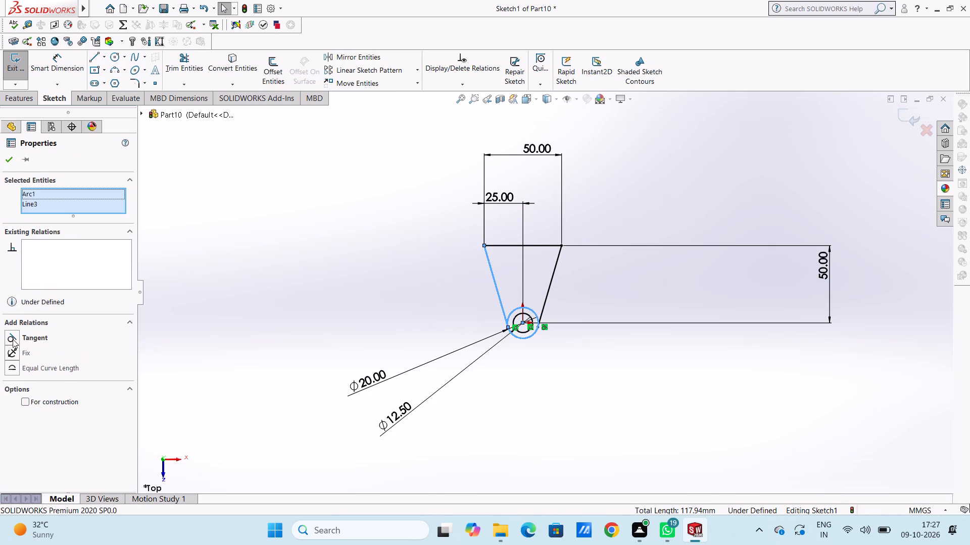
left_click(13, 339)
left_click(230, 316)
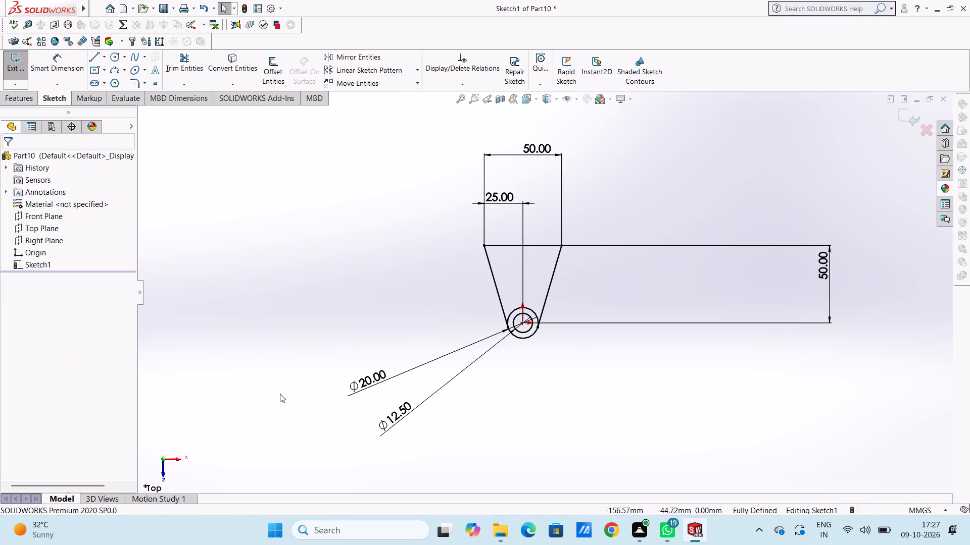
Extrude the ring region between the two circles as a blind boss 3 mm deep.
middle_click_drag(279, 397, 281, 281)
scroll(281, 281, "down", 1)
scroll(326, 367, "up", 1)
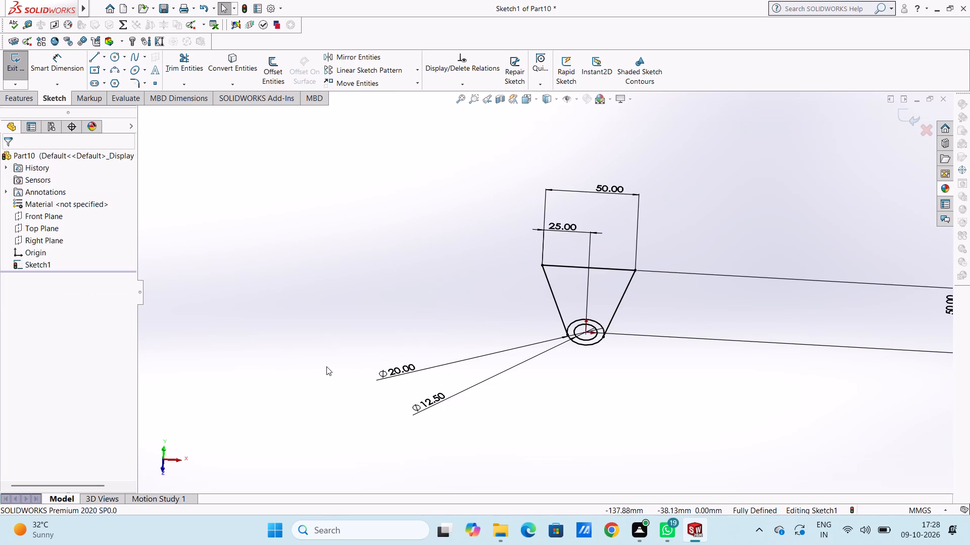
scroll(326, 366, "up", 1)
scroll(643, 358, "up", 1)
scroll(647, 351, "down", 2)
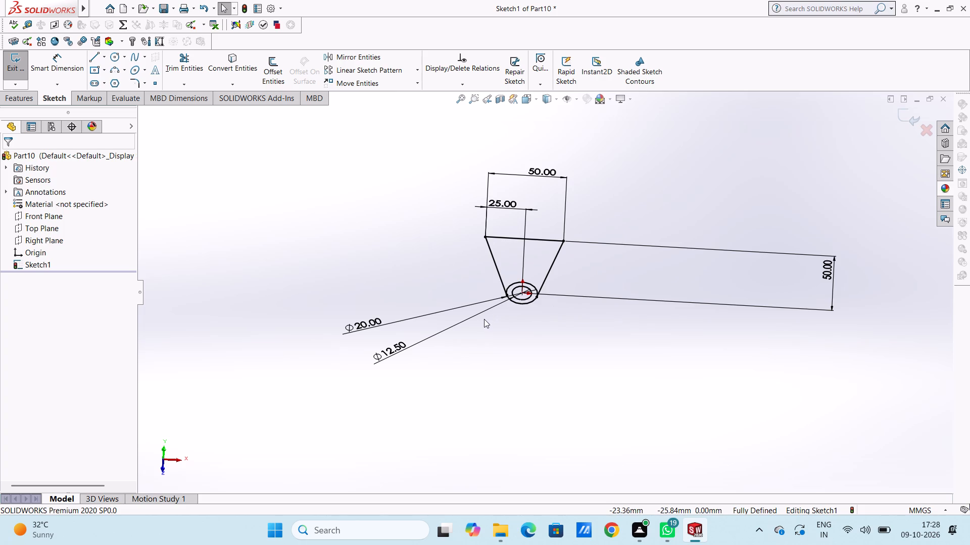
left_click(17, 100)
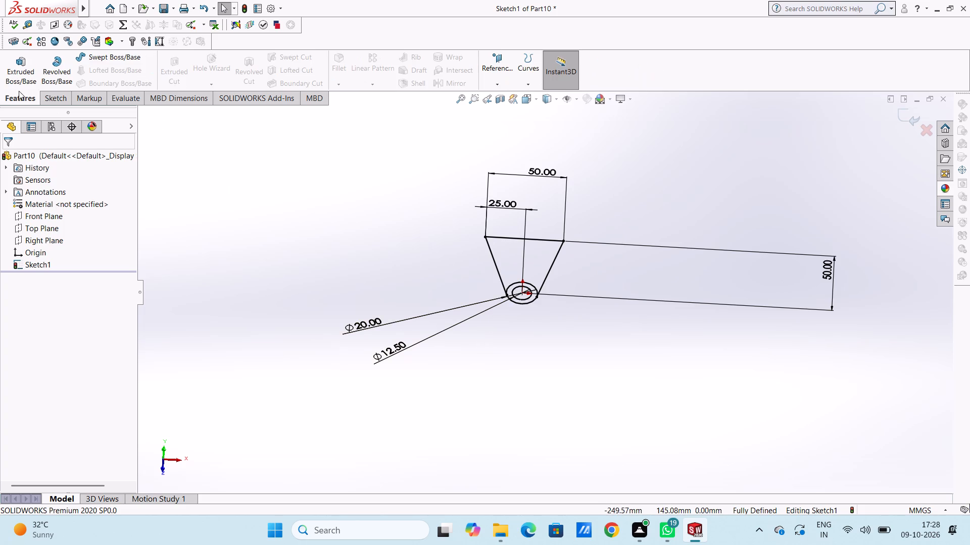
left_click(22, 78)
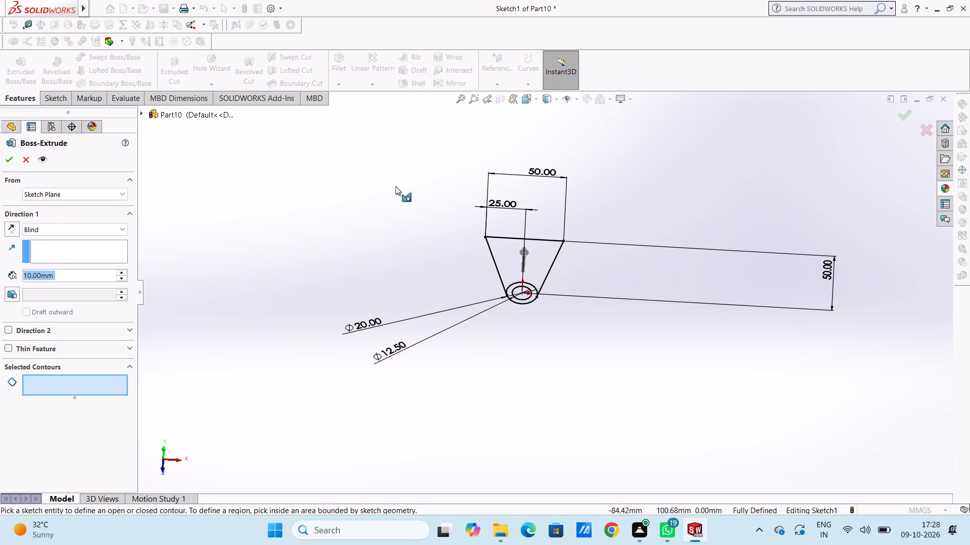
middle_click_drag(603, 254, 565, 262)
scroll(527, 286, "down", 3)
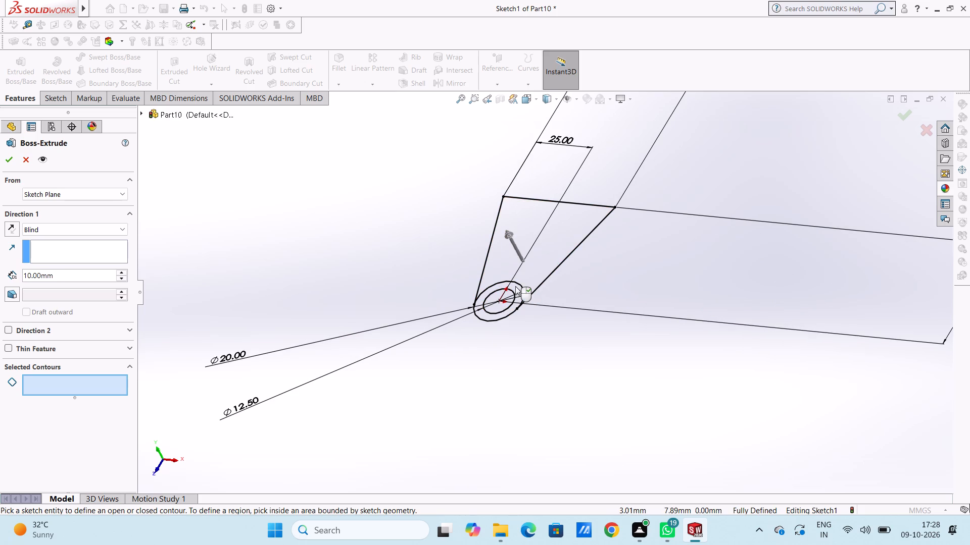
left_click(516, 286)
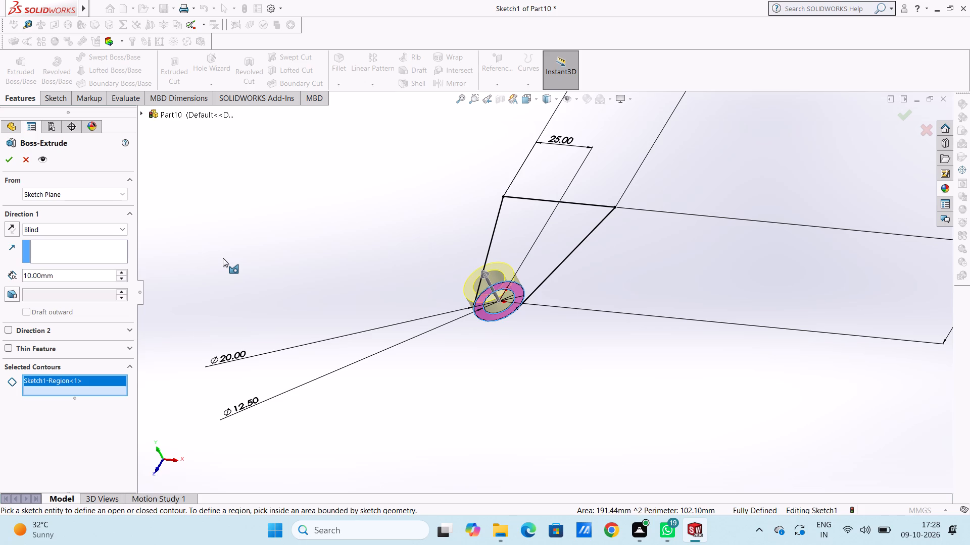
double_click(75, 278)
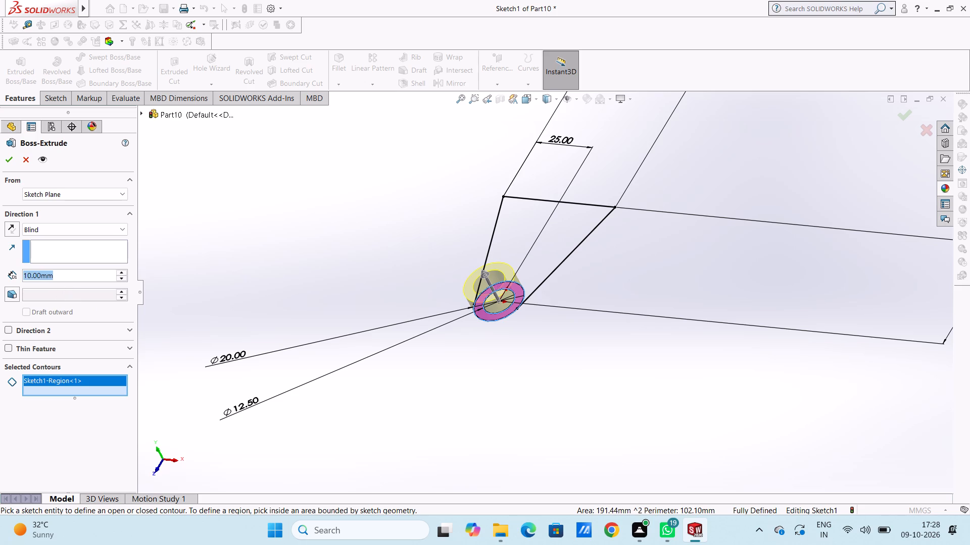
key("3")
key("Return")
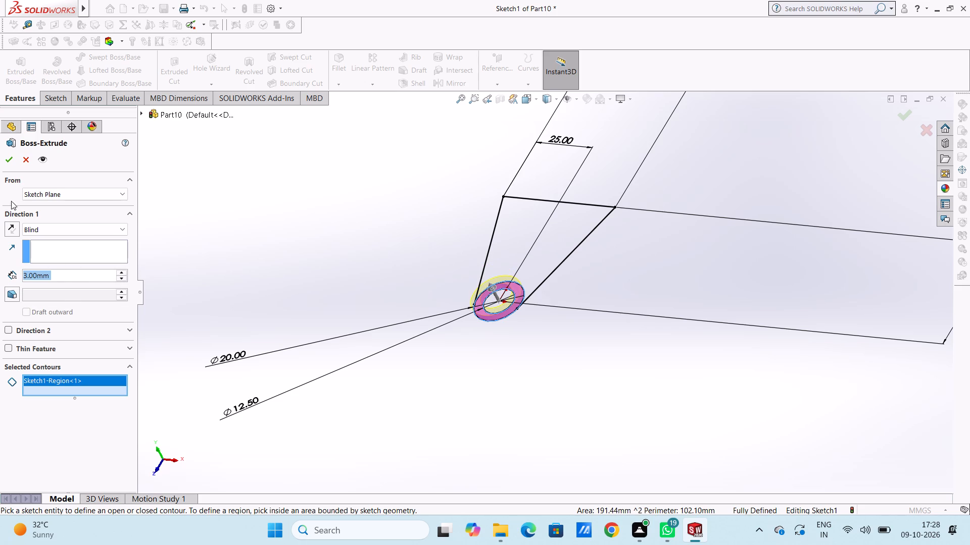
left_click(10, 160)
left_click(213, 253)
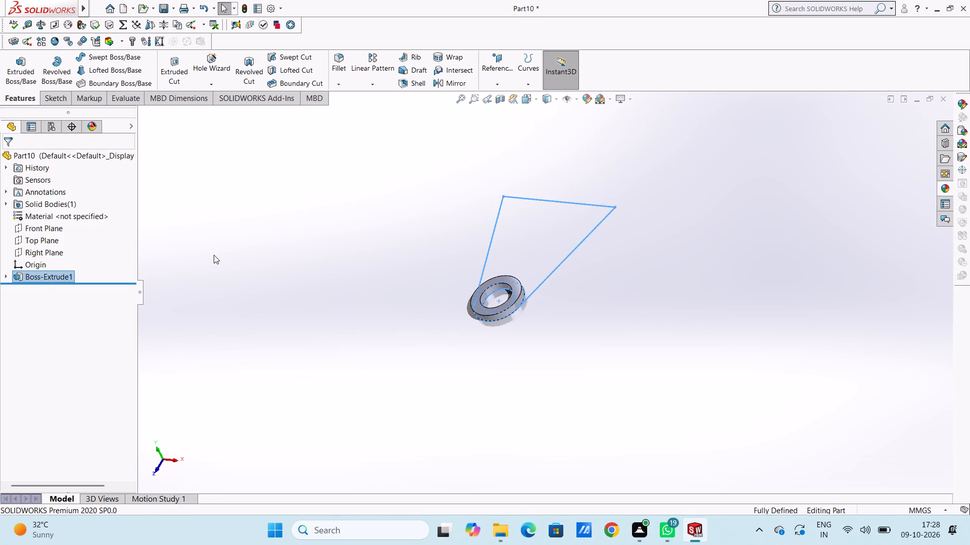
Reuse Sketch1 to extrude the tapered region beside the ring 6 mm blind in the reversed direction, with Merge result on.
left_click(5, 281)
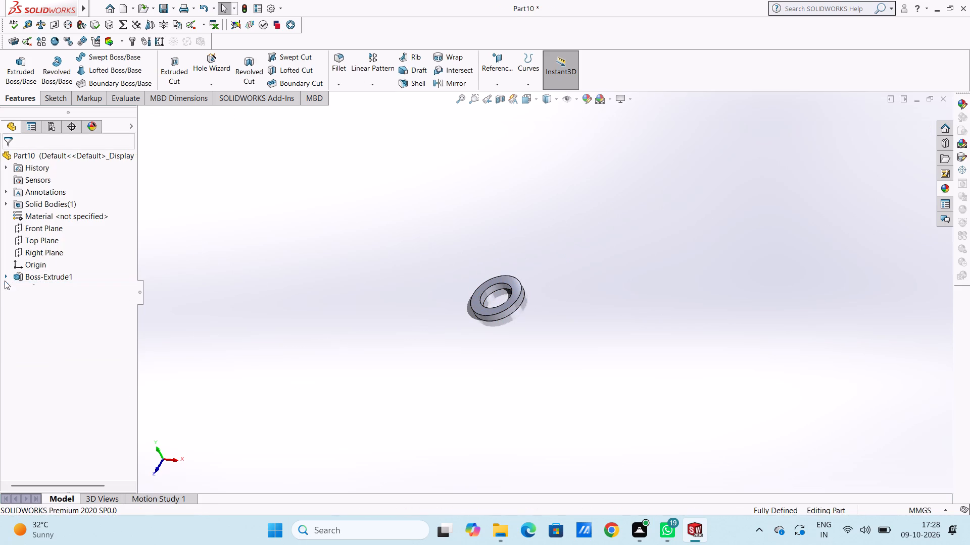
left_click(32, 295)
left_click(48, 292)
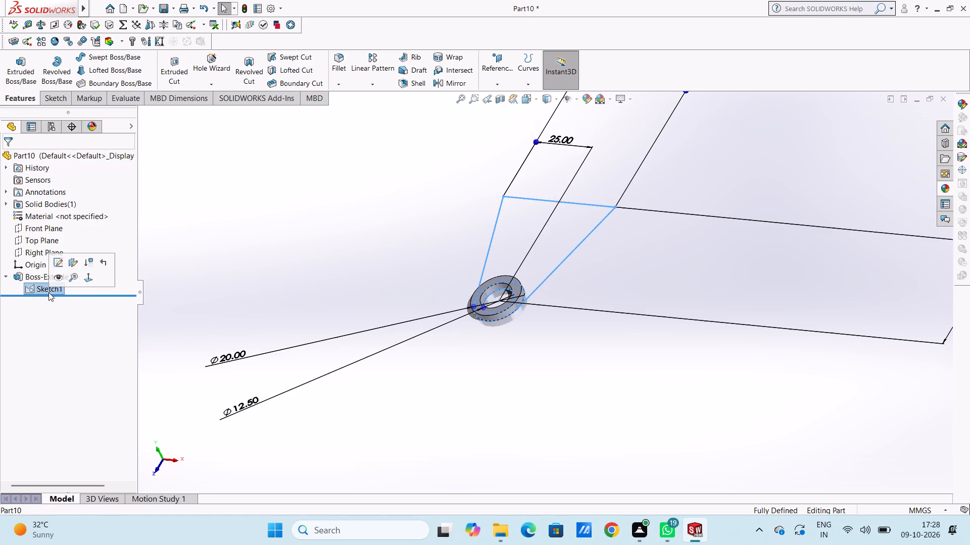
scroll(200, 241, "up", 3)
middle_click_drag(289, 291, 292, 300)
left_click(26, 67)
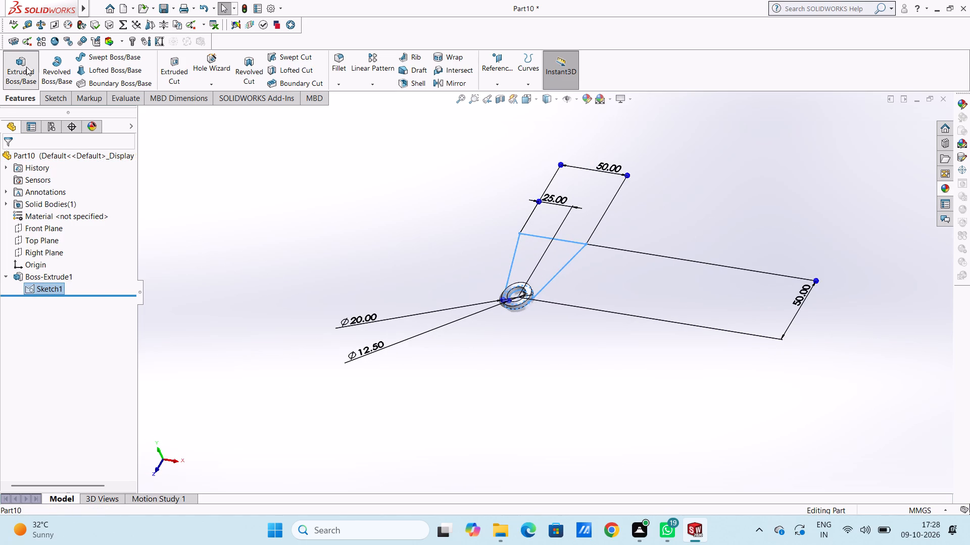
left_click(548, 262)
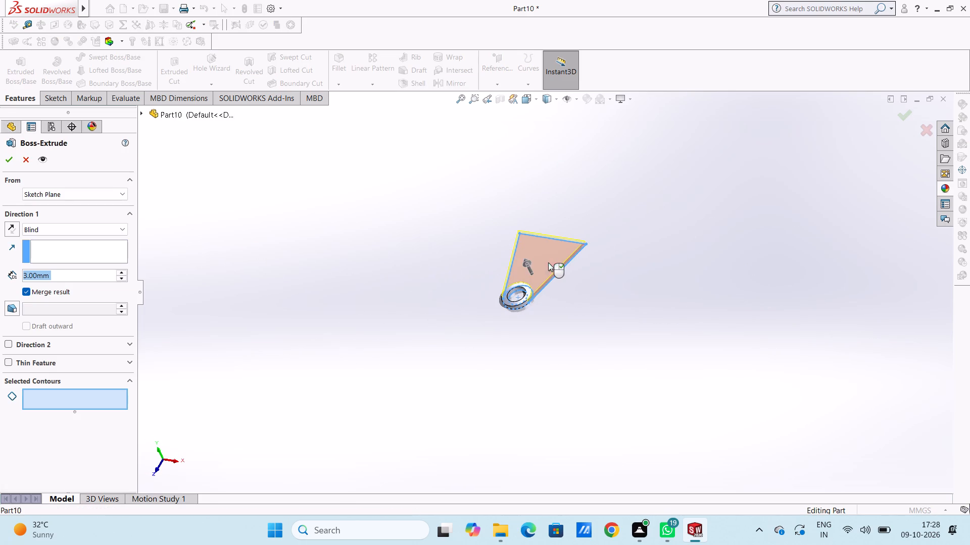
middle_click_drag(401, 347, 358, 297)
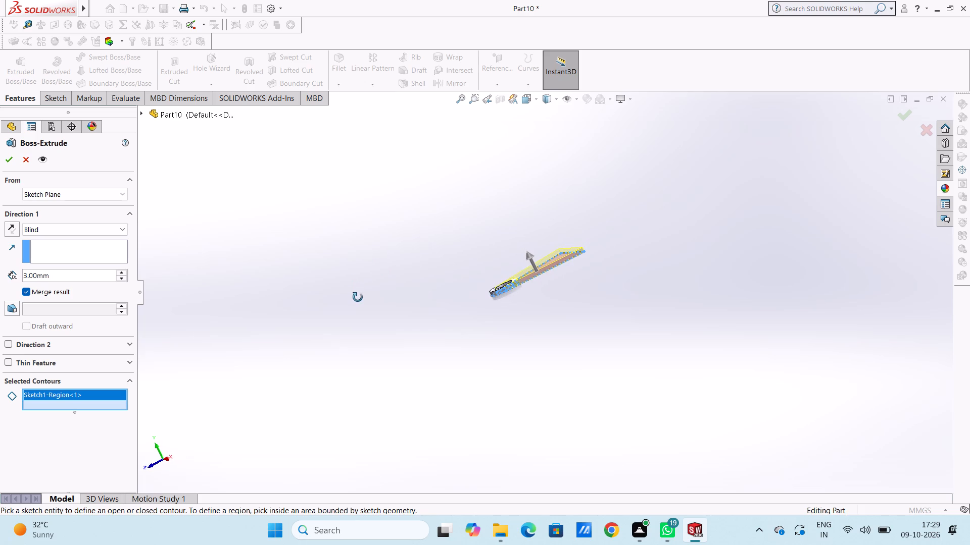
middle_click_drag(358, 297, 357, 297)
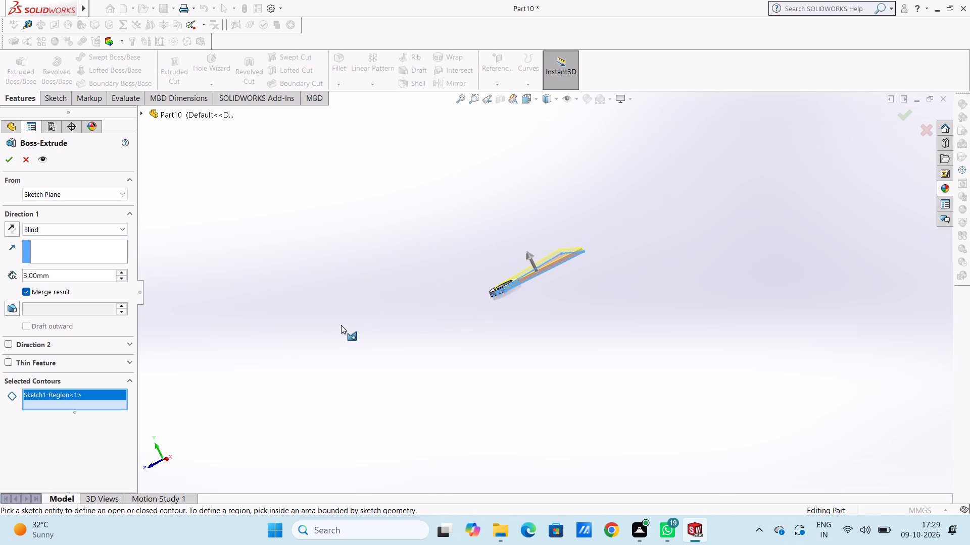
double_click(89, 276)
key("6")
key("Return")
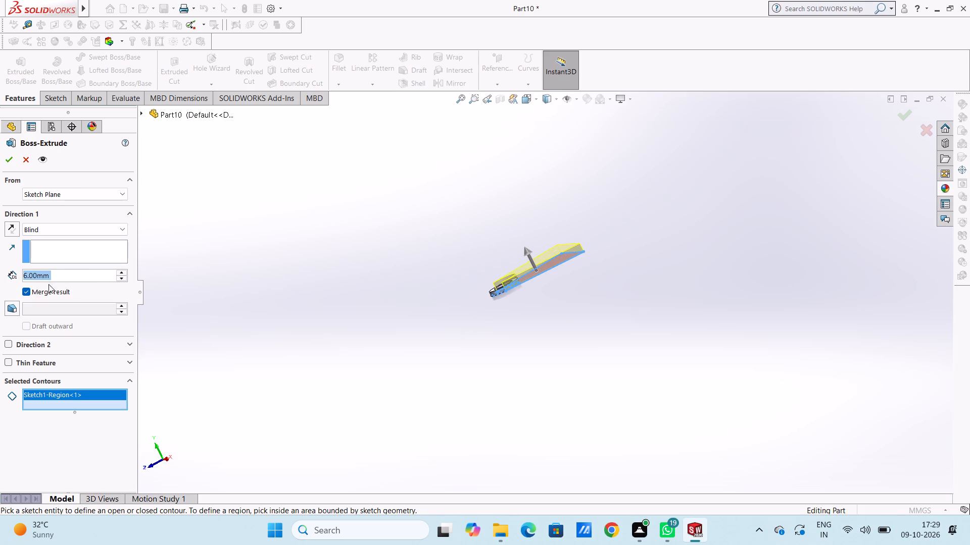
left_click(14, 225)
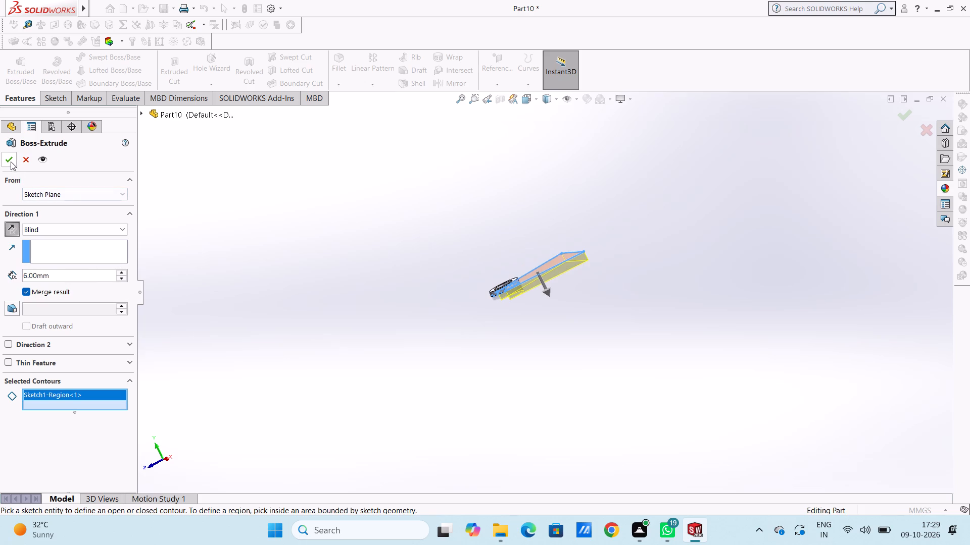
left_click(10, 161)
left_click(233, 266)
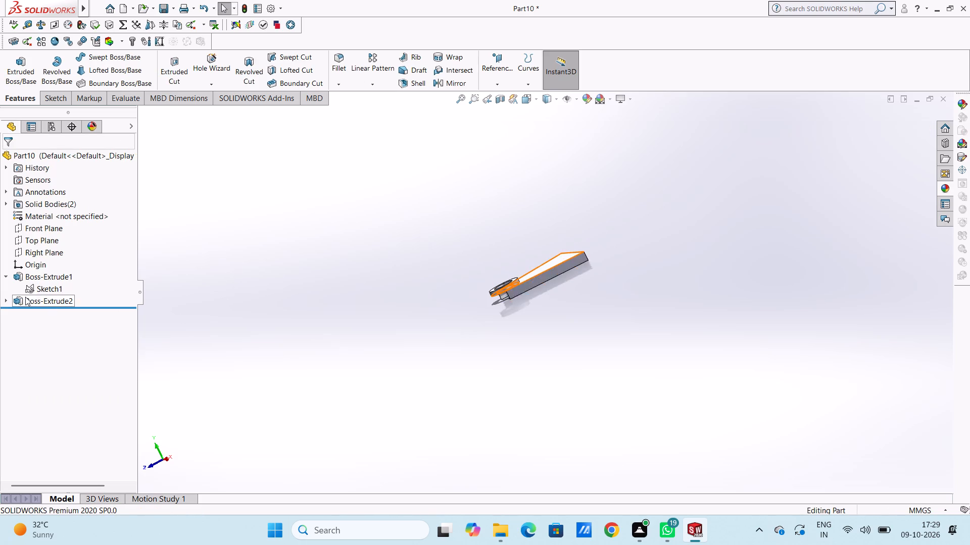
Reuse Sketch1 to extrude the ring region between the circles 13 mm blind in the reversed direction, with Merge result on.
left_click(6, 277)
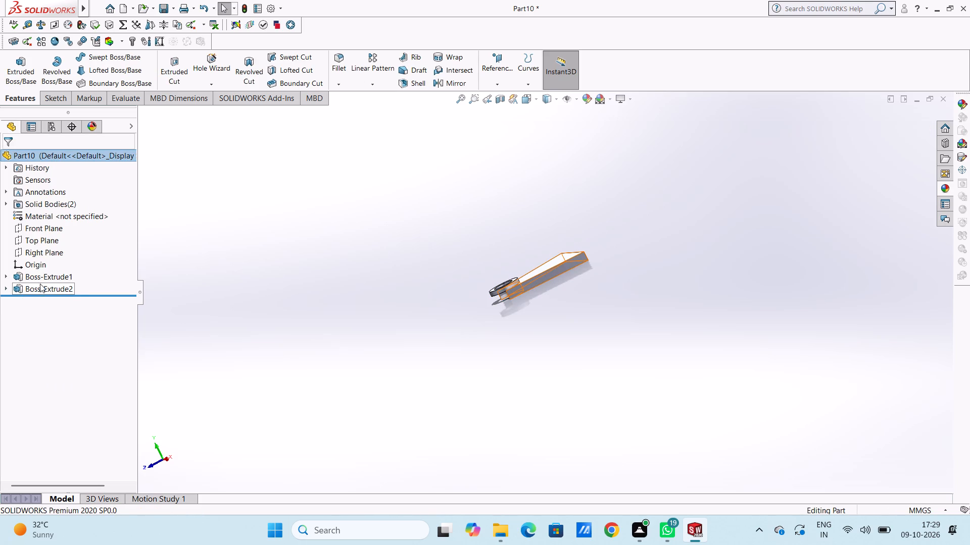
left_click(9, 276)
left_click(38, 288)
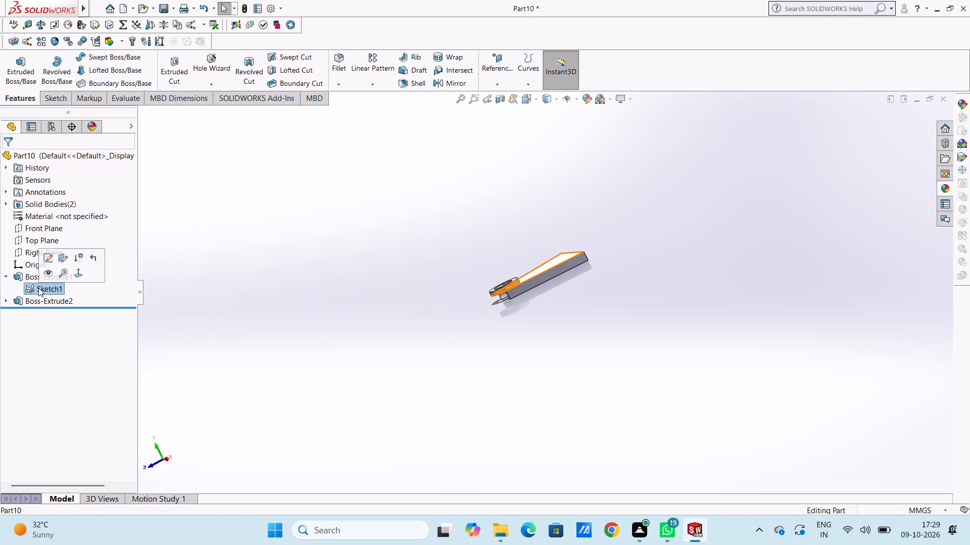
middle_click_drag(319, 232, 356, 309)
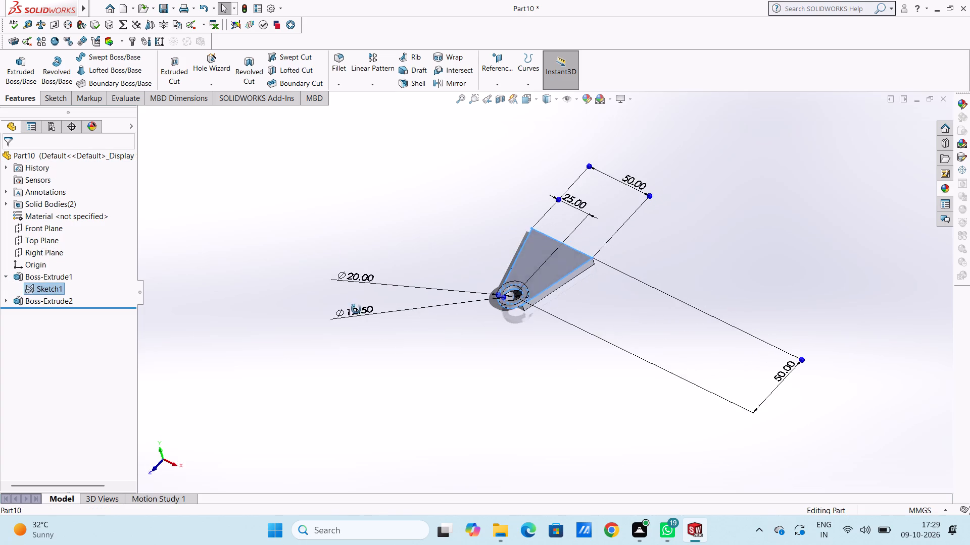
middle_click_drag(356, 309, 352, 311)
scroll(542, 342, "down", 5)
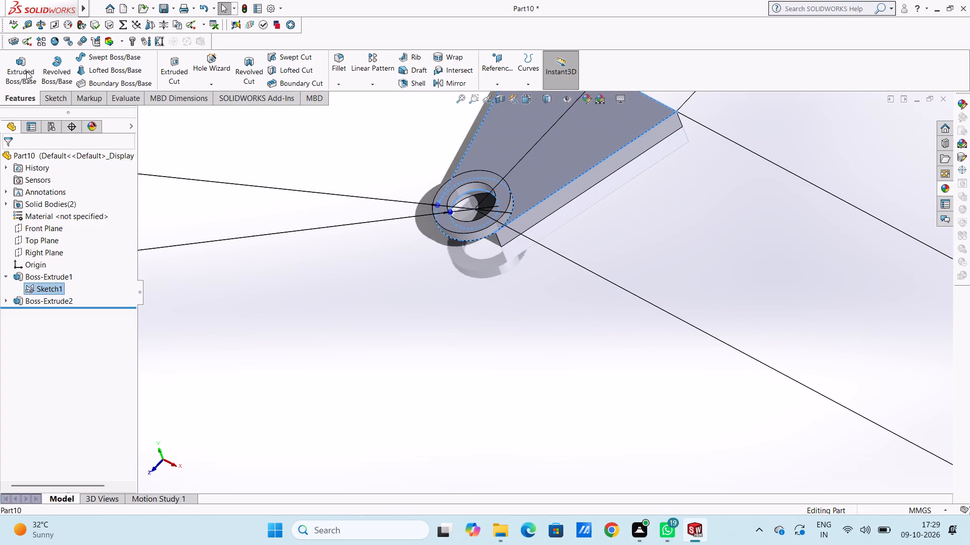
left_click(24, 68)
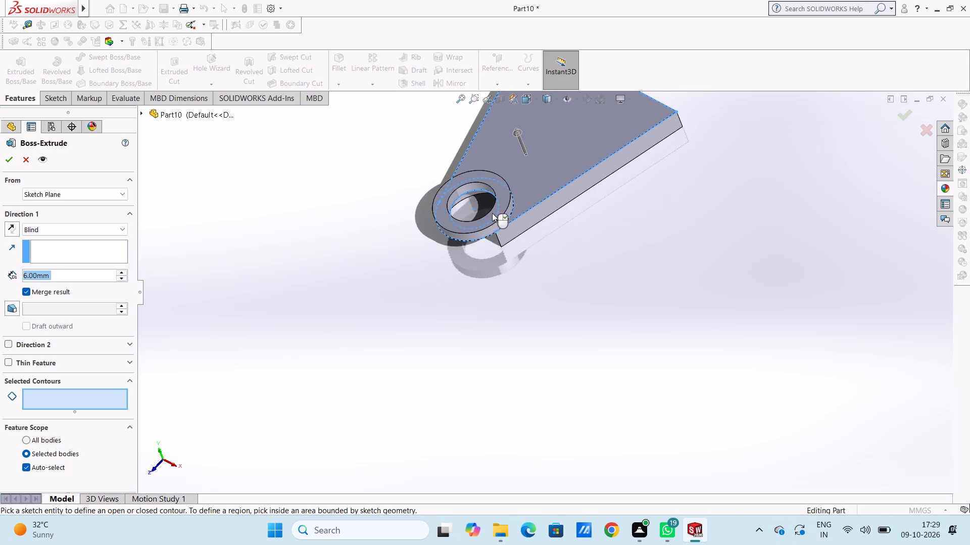
middle_click_drag(502, 225, 511, 252)
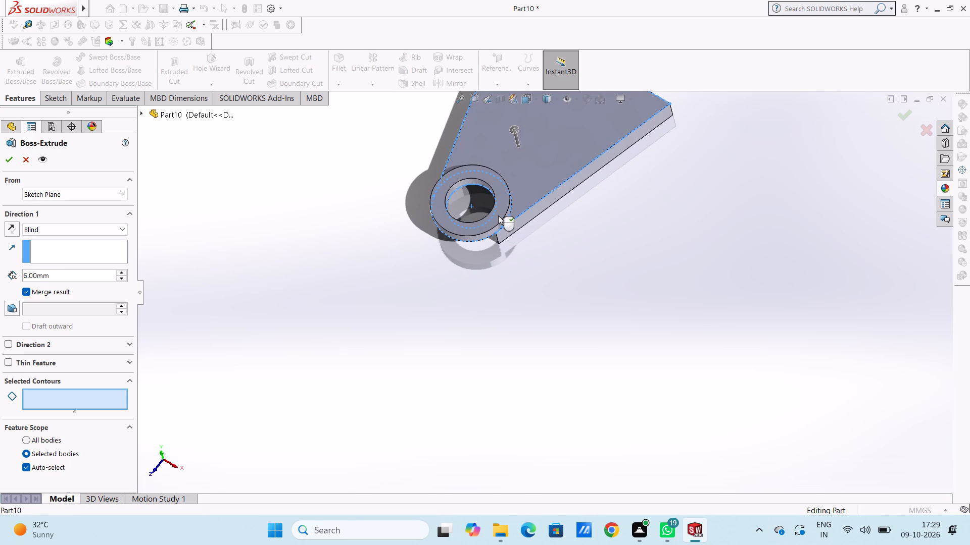
left_click(498, 215)
middle_click_drag(395, 314, 372, 237)
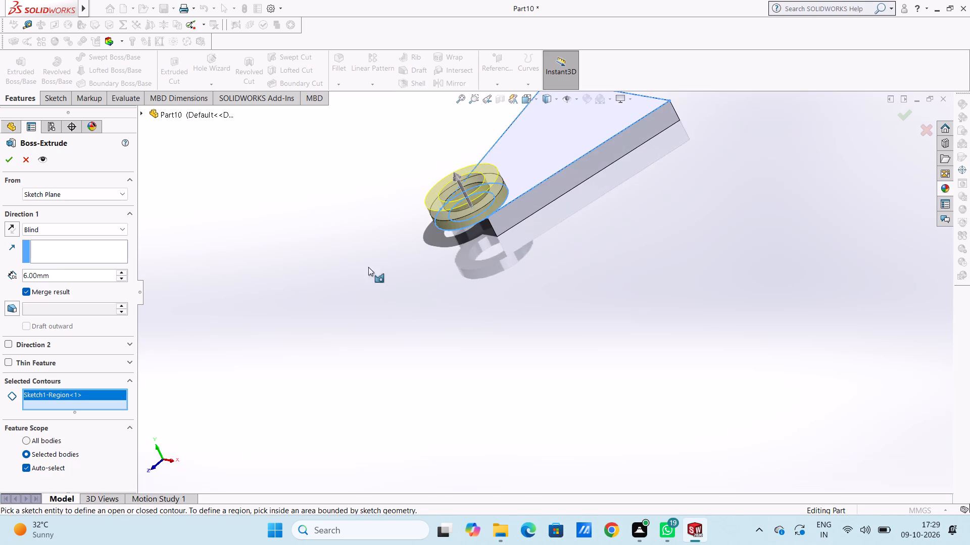
middle_click_drag(358, 349, 352, 292)
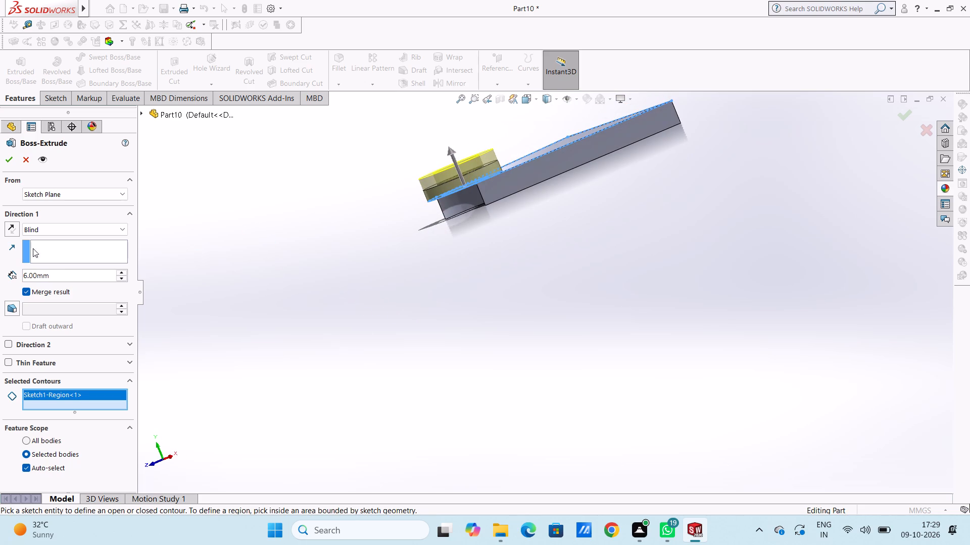
left_click(13, 227)
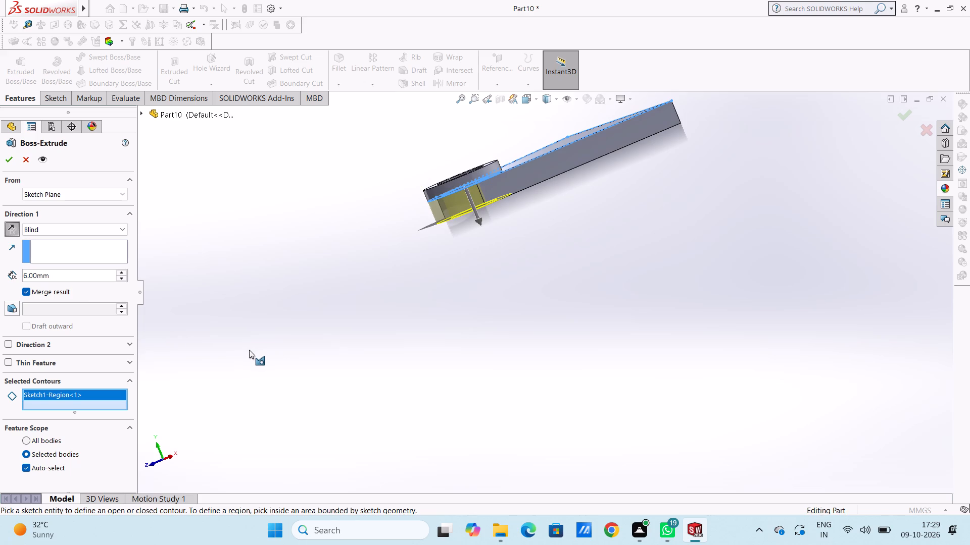
double_click(79, 275)
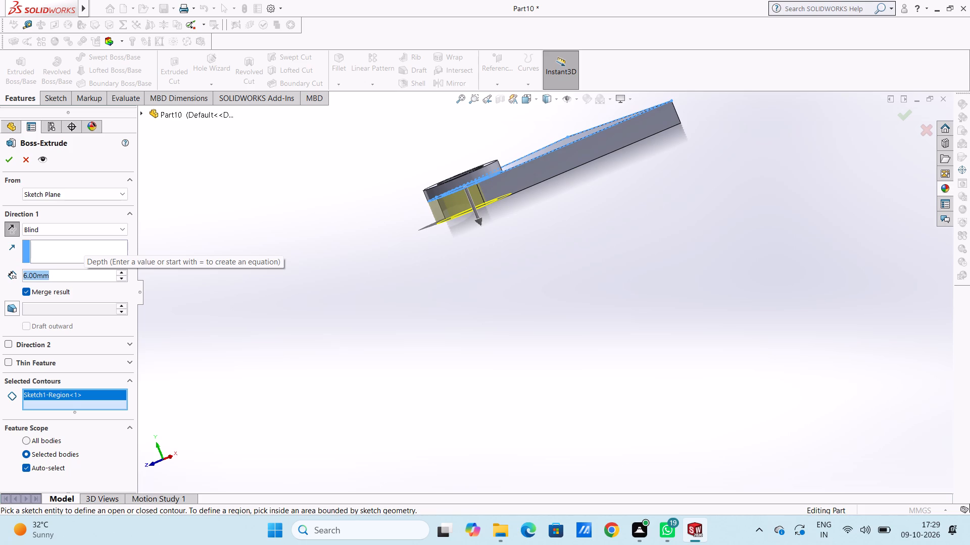
type("13")
key("Return")
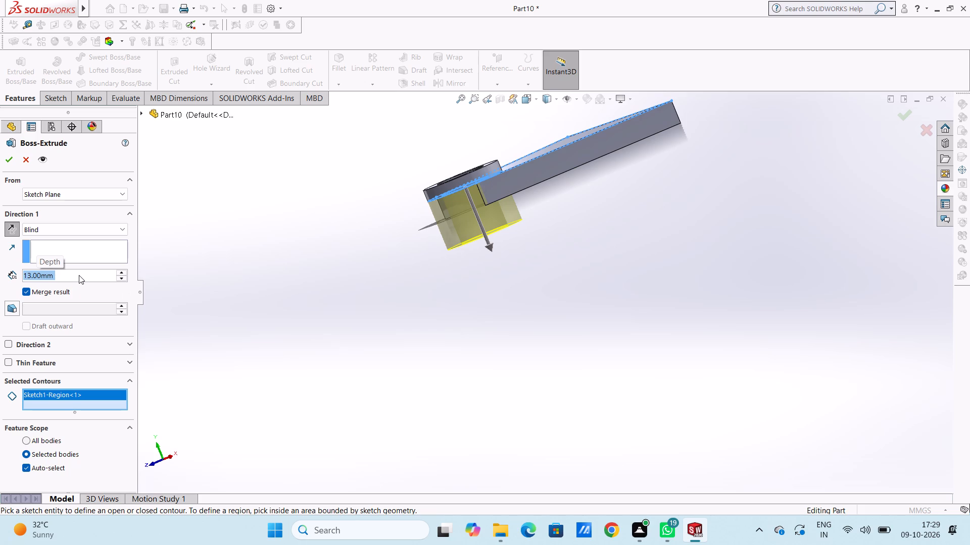
left_click(7, 160)
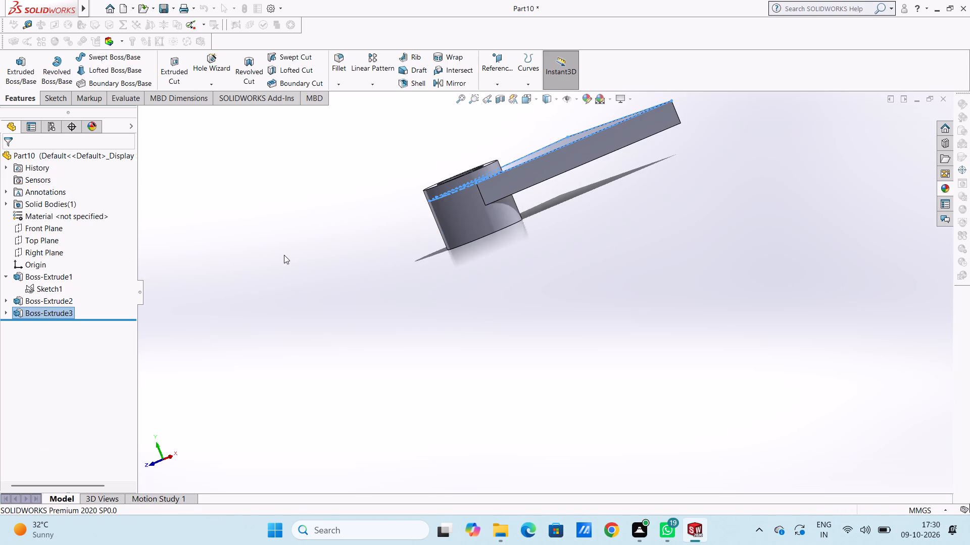
left_click(284, 255)
Examine the cylindrical hub and tapered plate from several angles, including the isometric view.
scroll(283, 258, "up", 3)
middle_click_drag(319, 352, 335, 294)
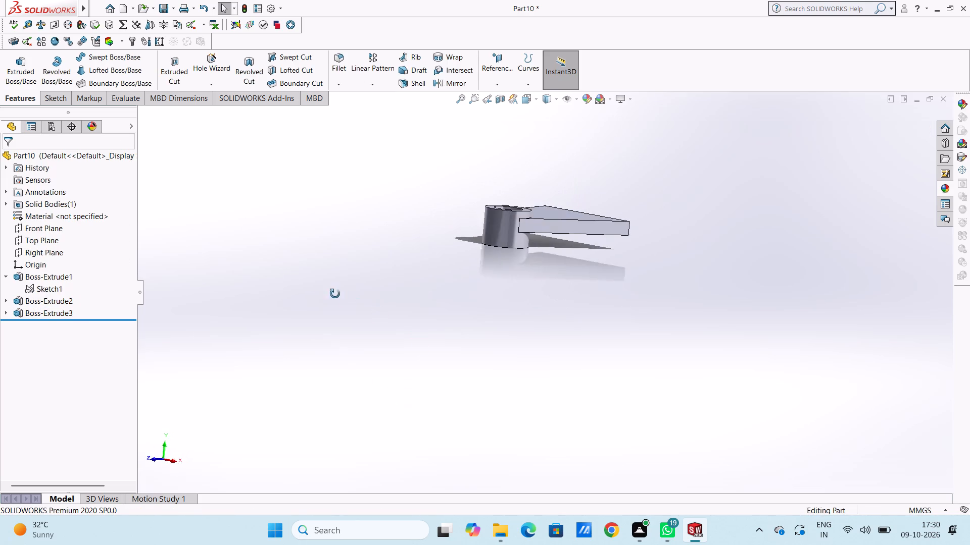
middle_click_drag(335, 294, 319, 292)
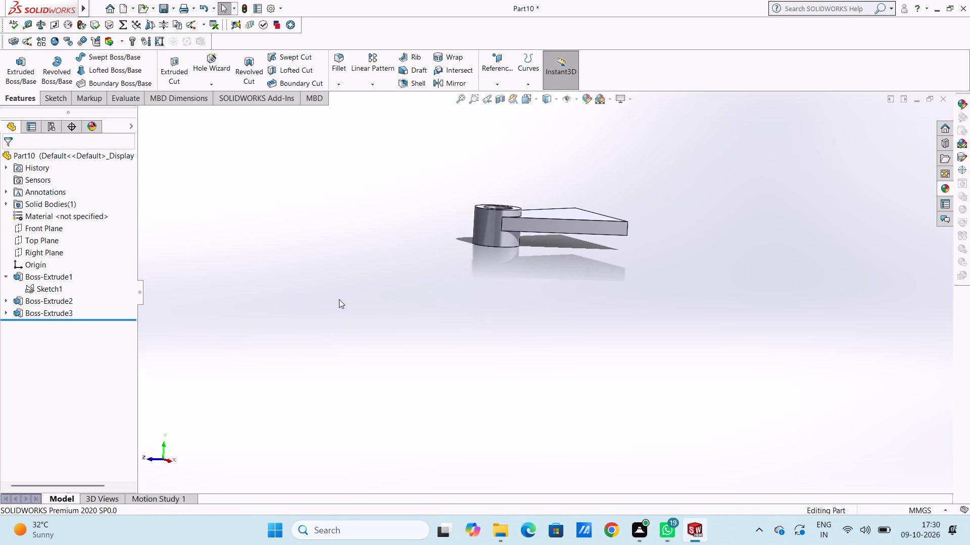
middle_click_drag(336, 292, 305, 374)
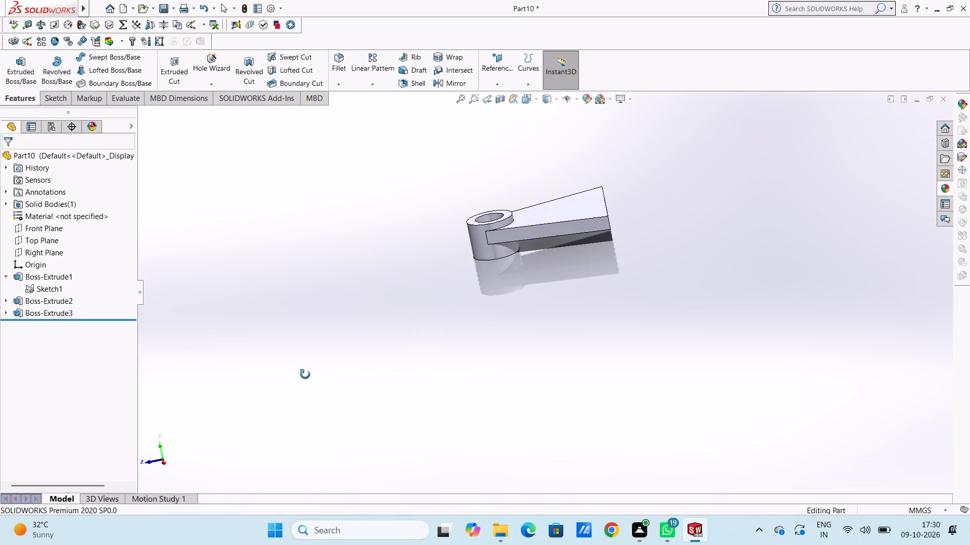
middle_click_drag(305, 374, 307, 374)
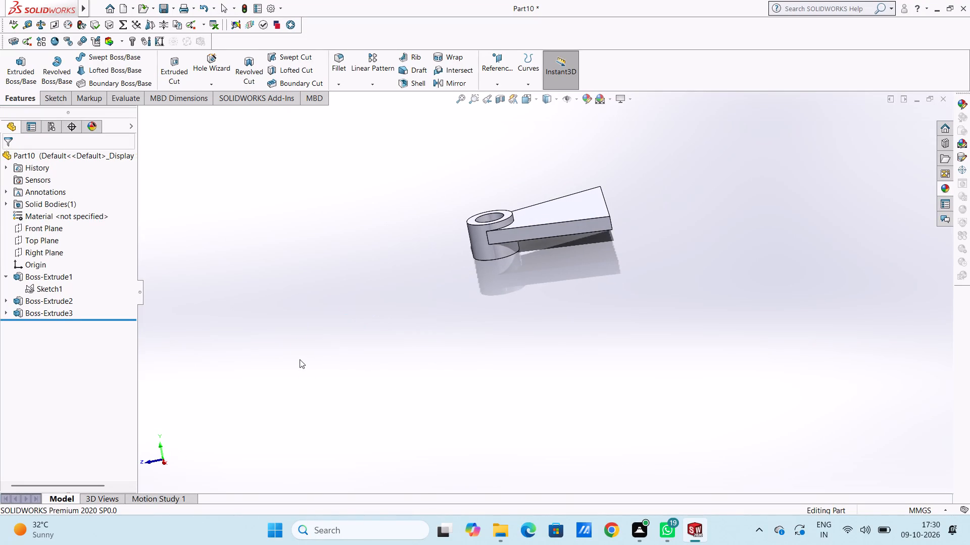
middle_click_drag(306, 361, 332, 312)
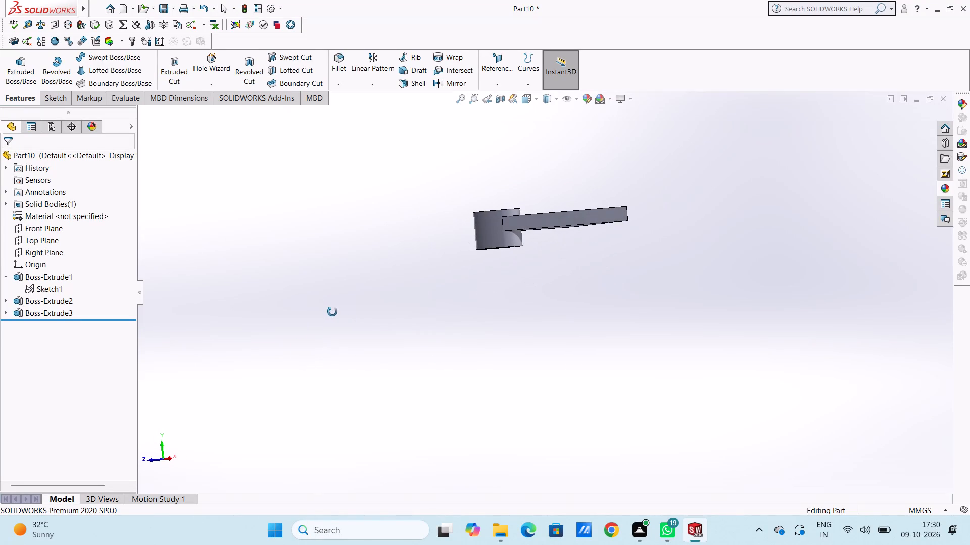
middle_click_drag(332, 312, 353, 351)
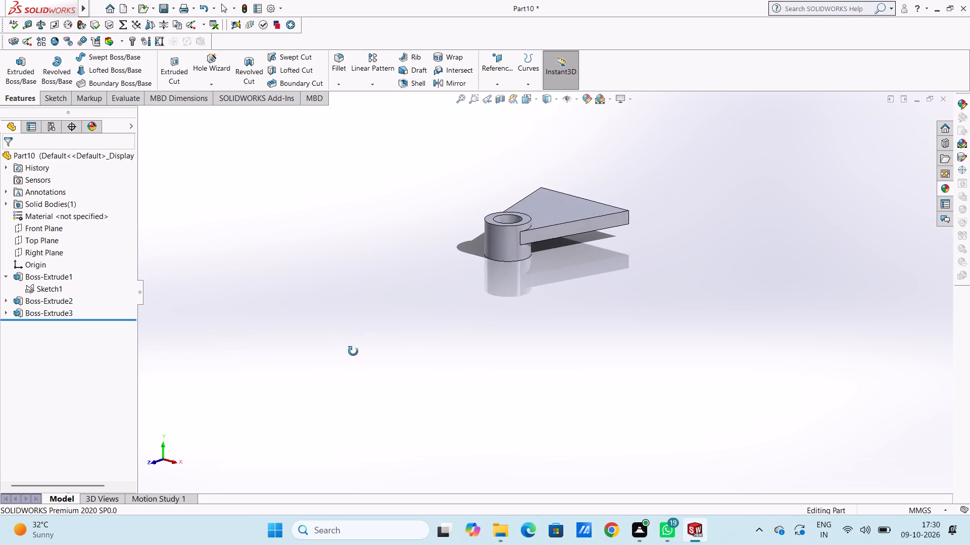
middle_click_drag(353, 351, 358, 322)
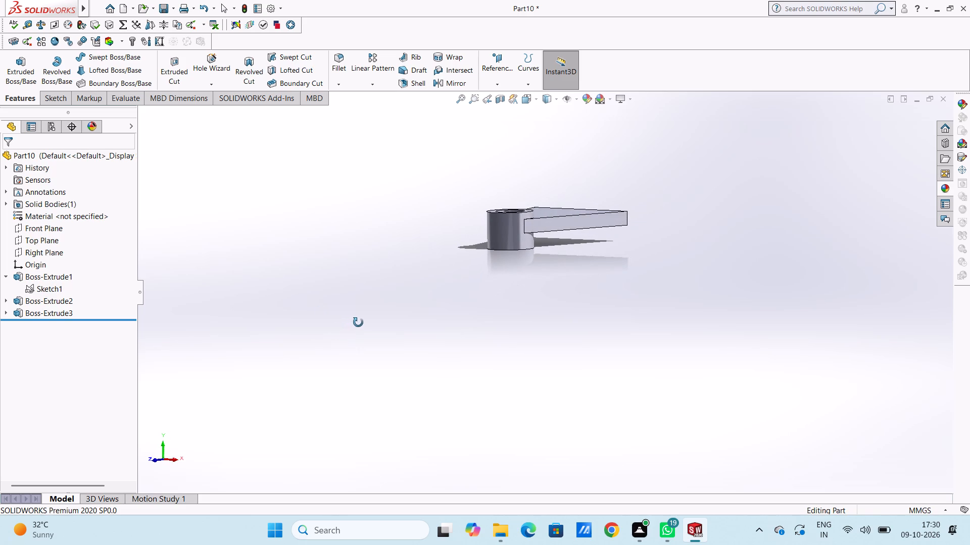
middle_click_drag(358, 322, 355, 308)
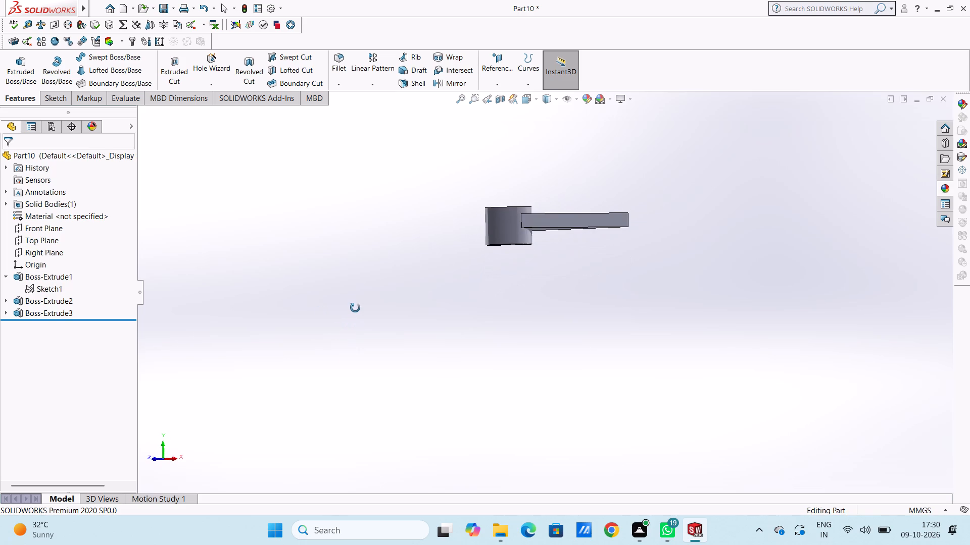
middle_click_drag(355, 308, 352, 308)
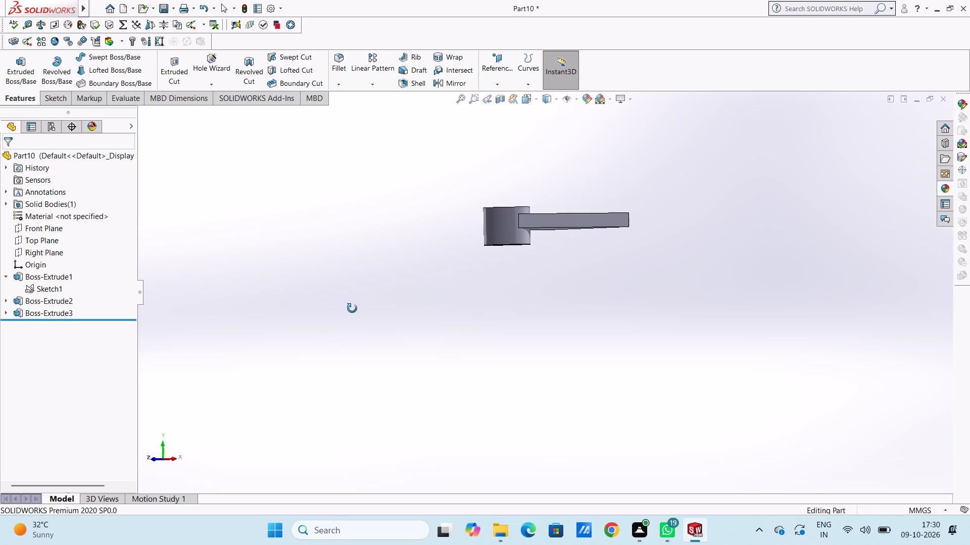
middle_click_drag(352, 308, 330, 297)
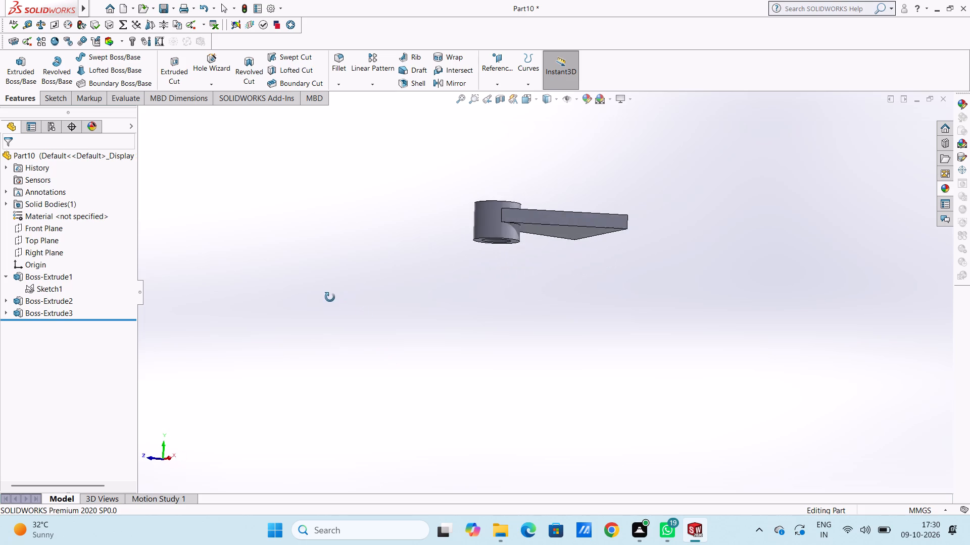
middle_click_drag(330, 297, 312, 316)
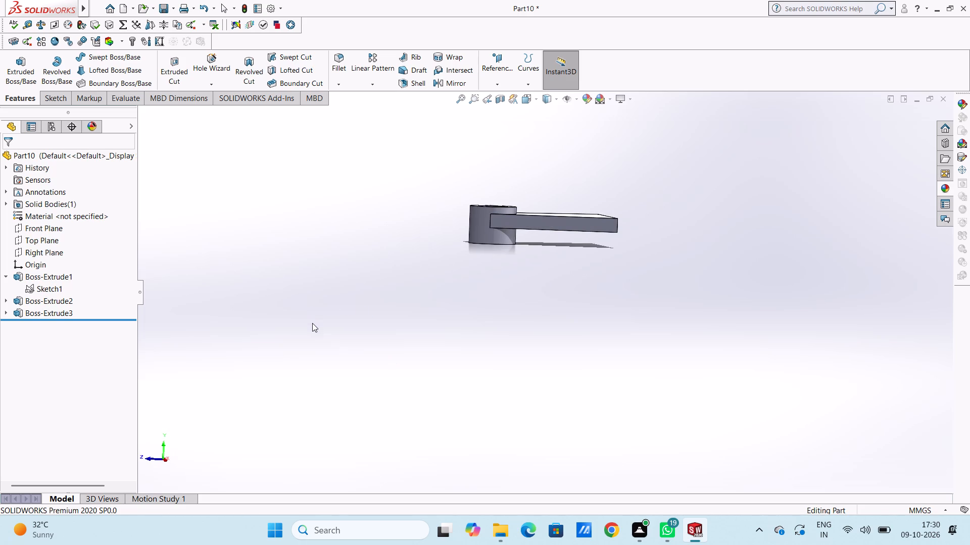
key("ctrl+7")
scroll(312, 323, "up", 4)
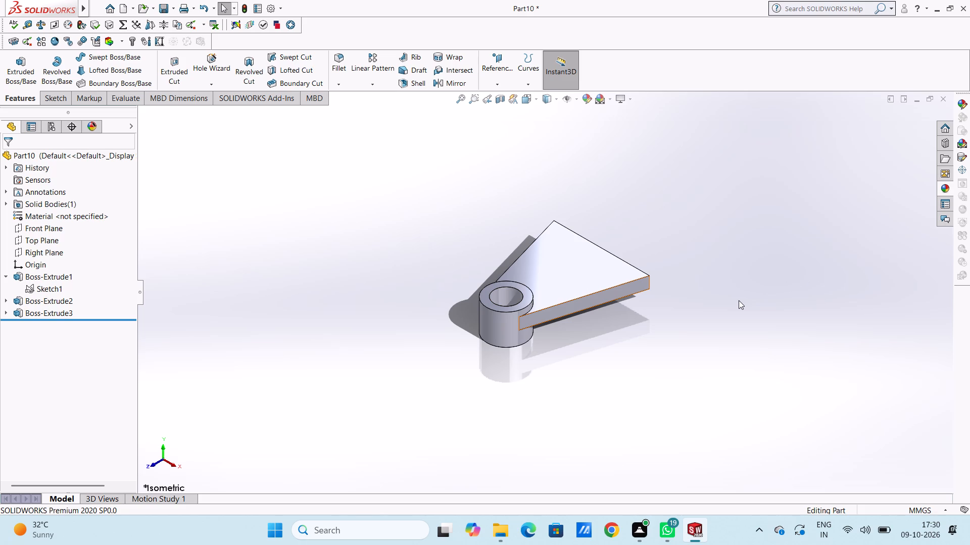
scroll(586, 375, "down", 1)
middle_click_drag(578, 372, 564, 338)
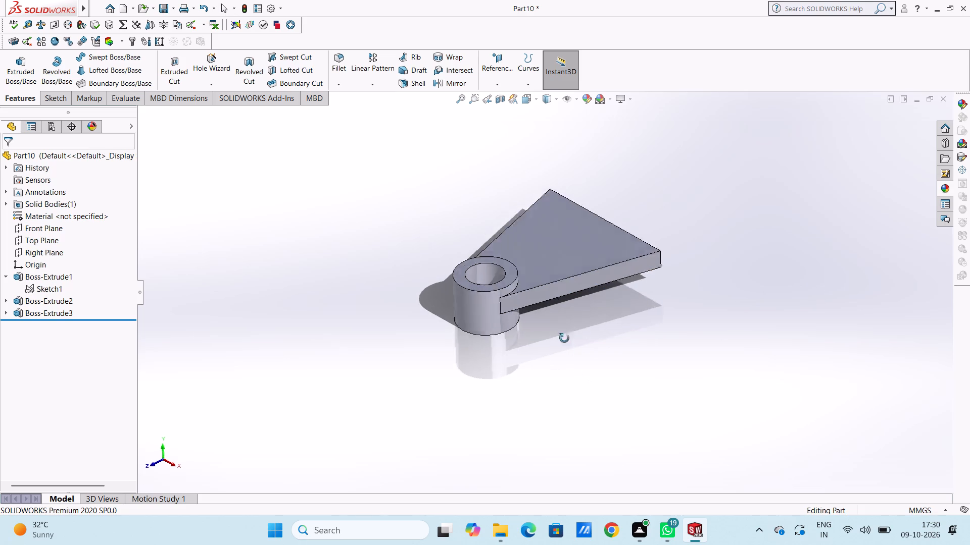
middle_click_drag(564, 338, 523, 342)
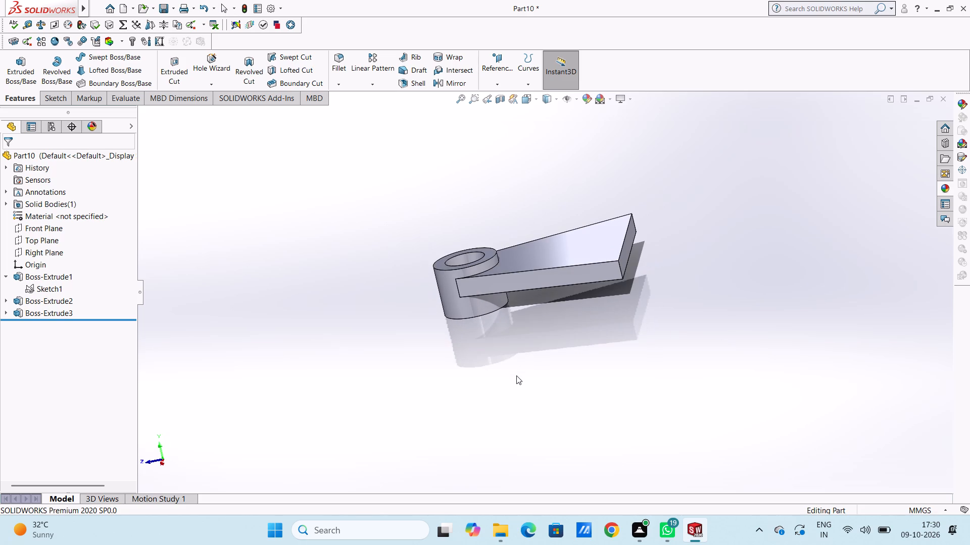
On the plate's wide back end face, sketch a corner rectangle 50 mm wide and 55 mm high, its top edge about 14 mm above the origin.
key("ctrl+1")
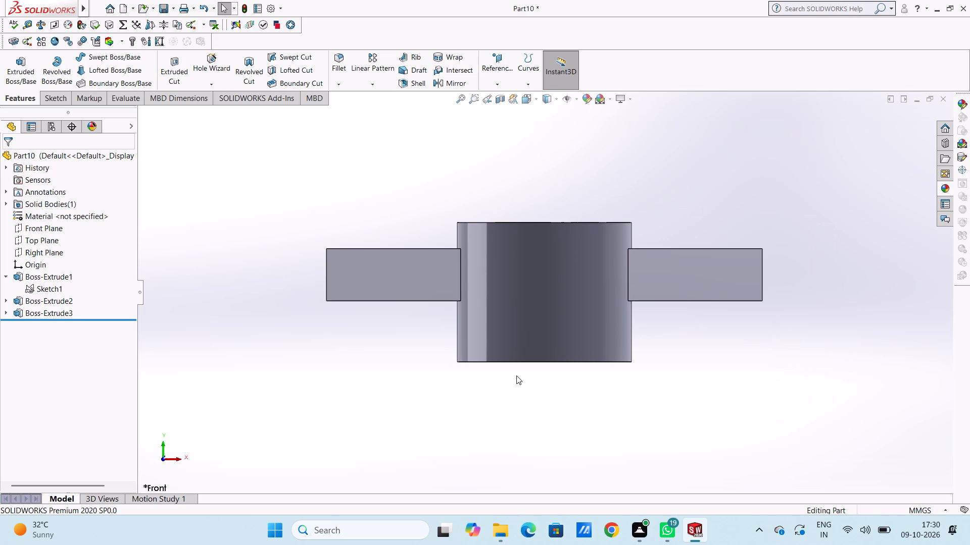
key("ctrl+2")
scroll(516, 375, "up", 6)
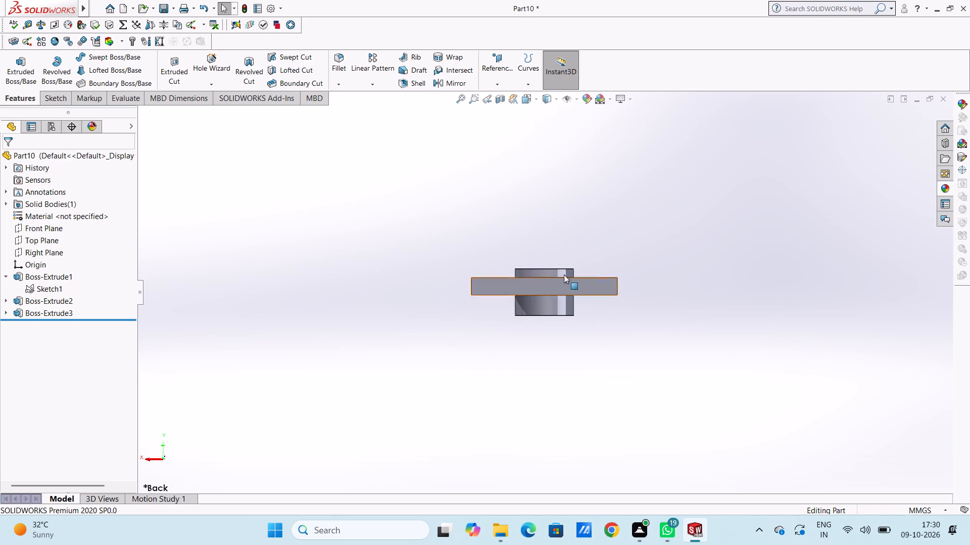
left_click(488, 289)
left_click(533, 257)
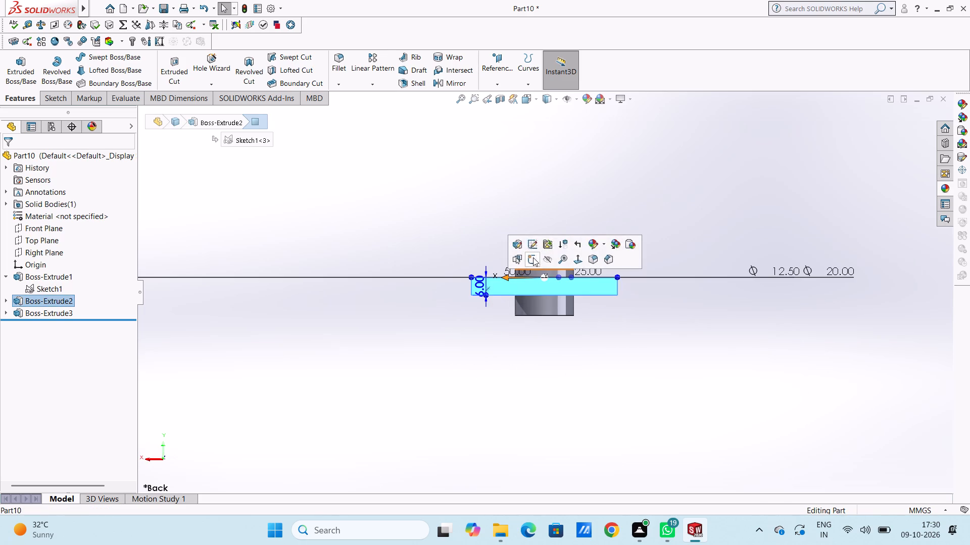
left_click(458, 261)
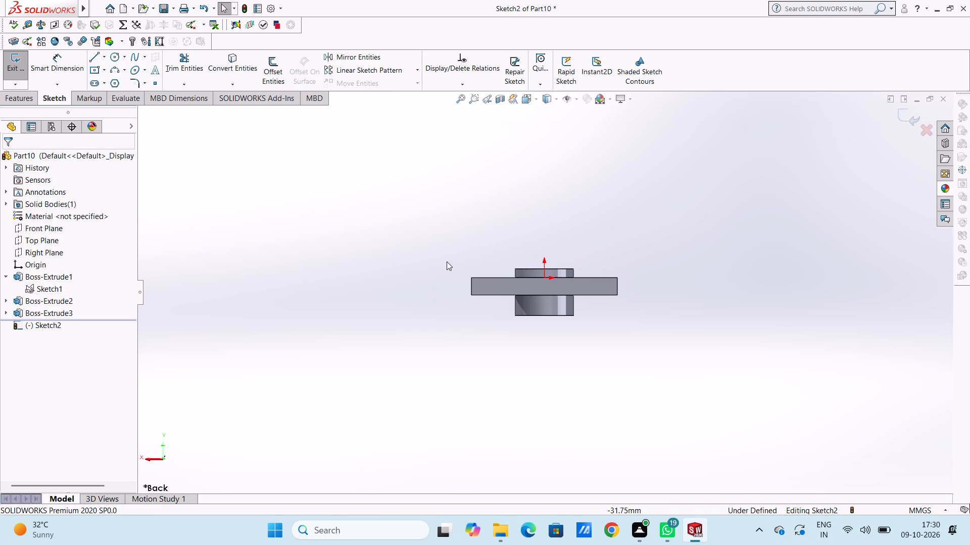
left_click(103, 68)
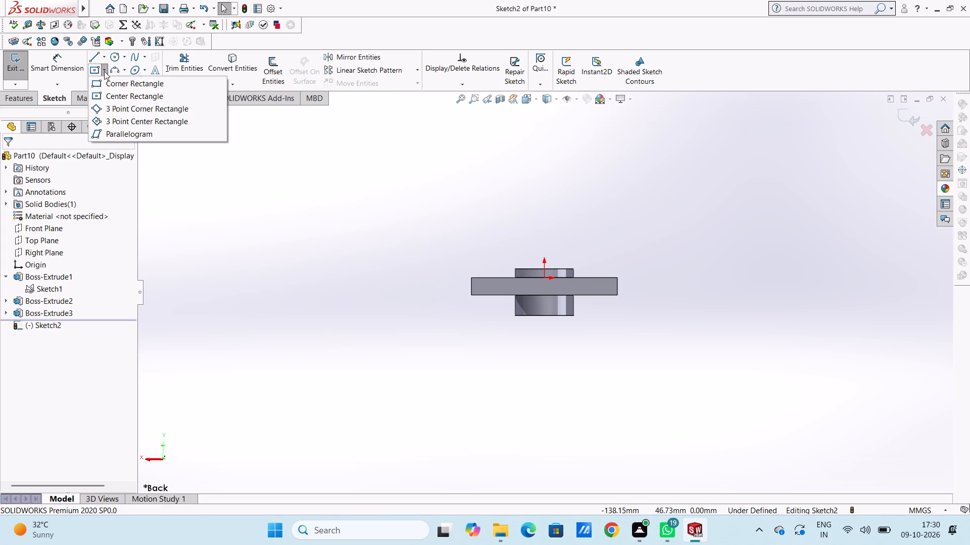
left_click(99, 81)
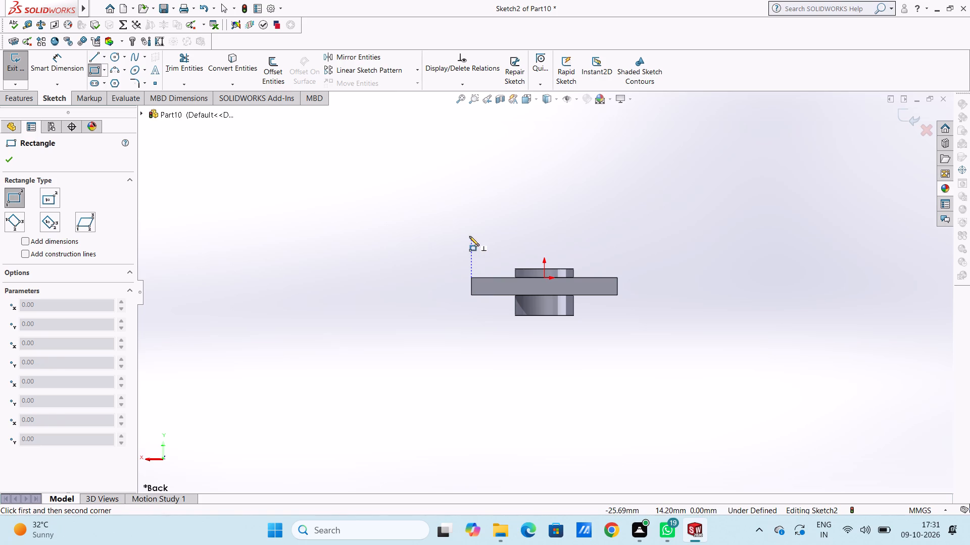
left_click(469, 236)
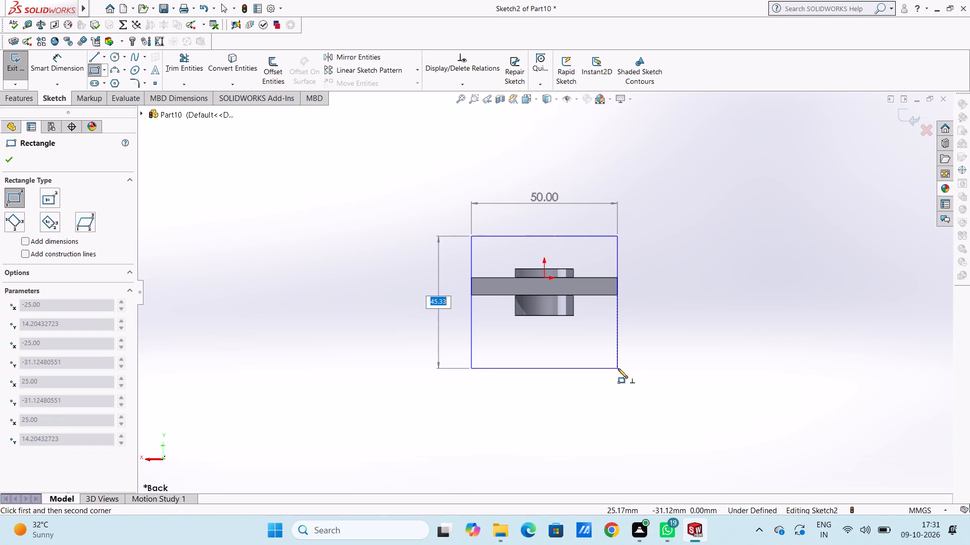
type("55")
key("Return")
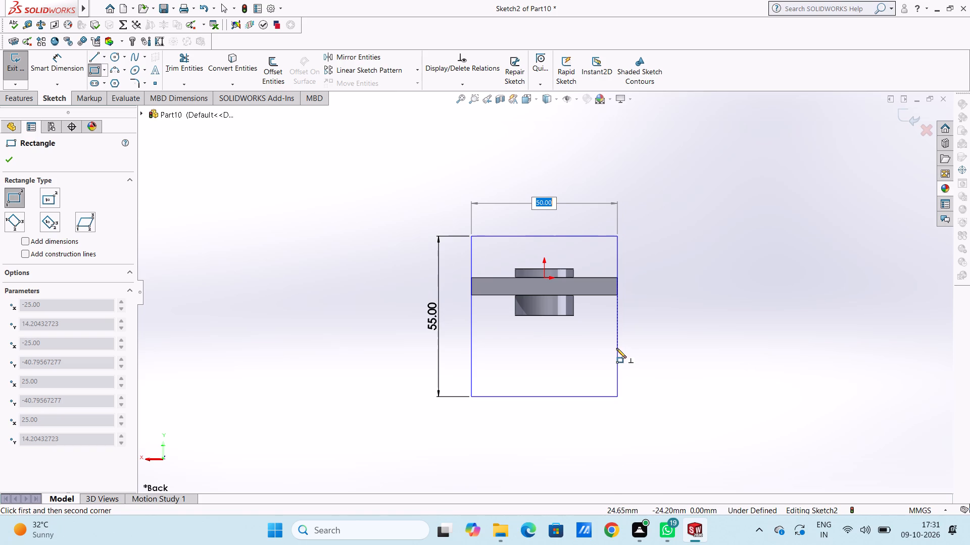
key("Return")
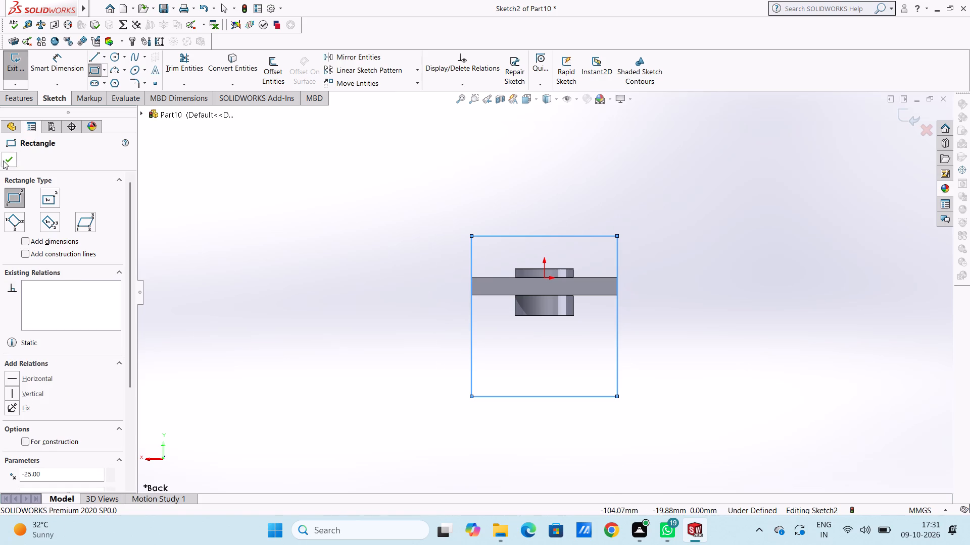
Finish the rectangle and add Smart Dimensions to its vertical height and horizontal width.
left_click(5, 159)
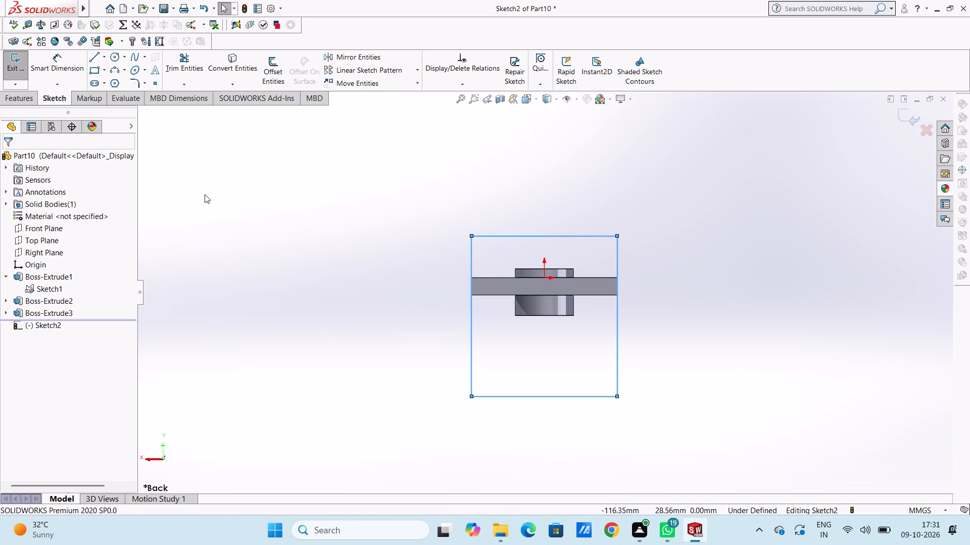
left_click(70, 71)
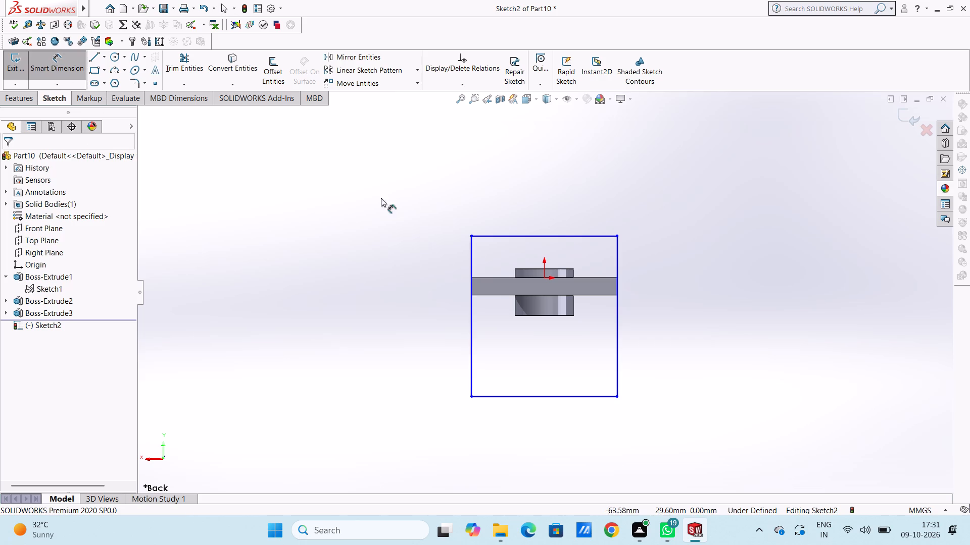
left_click(472, 255)
left_click(278, 263)
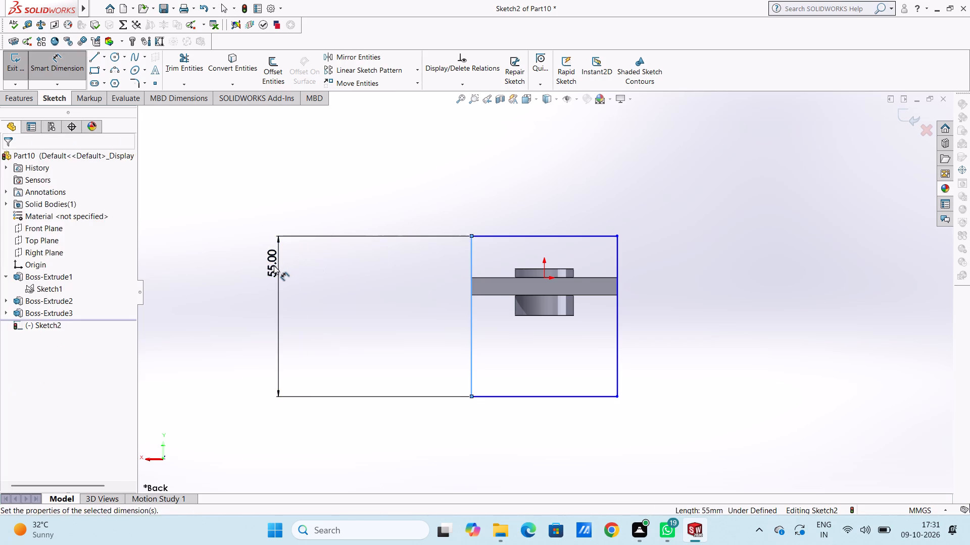
left_click(232, 248)
left_click(216, 244)
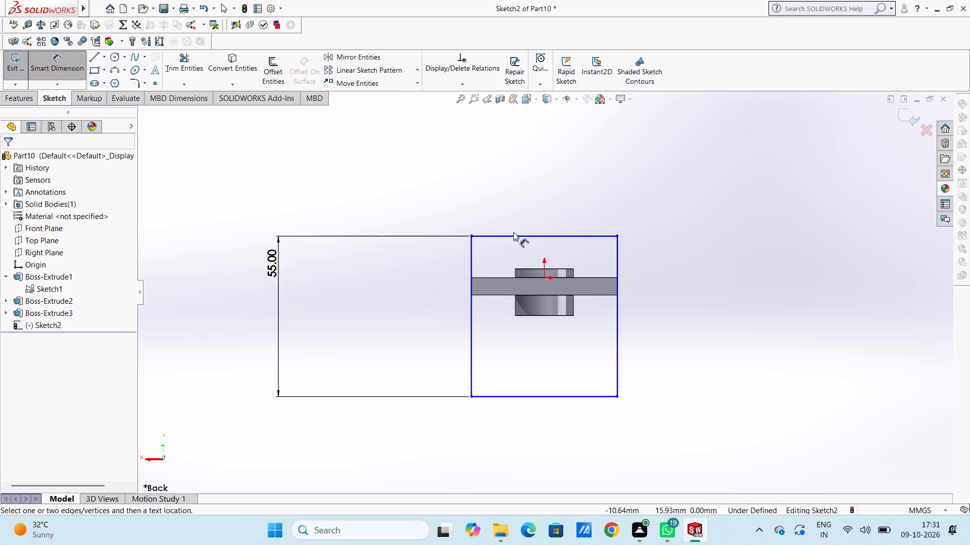
left_click(513, 235)
left_click(704, 136)
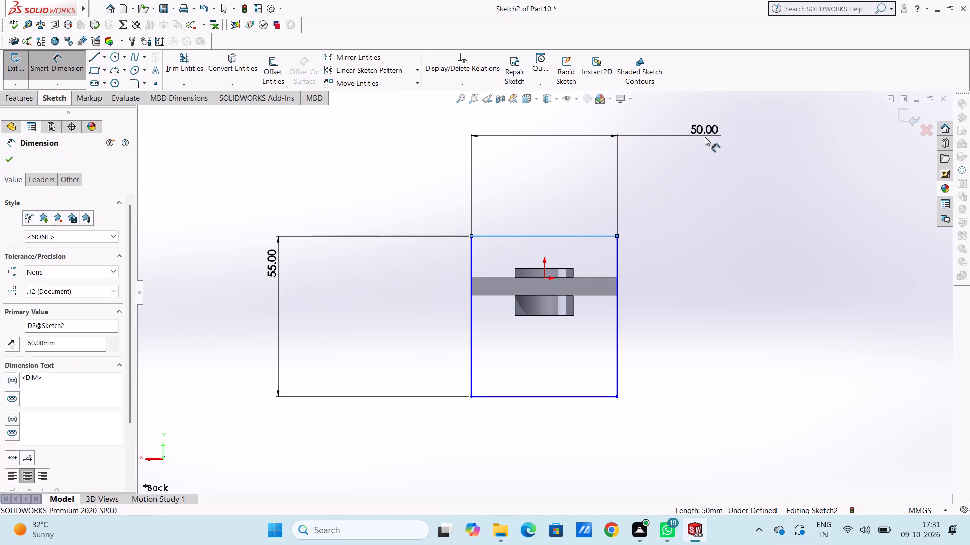
left_click(664, 119)
left_click(592, 176)
Dimension the distance between the plate's top edge and the rectangle's top edge, setting it to 10 mm.
scroll(570, 194, "up", 3)
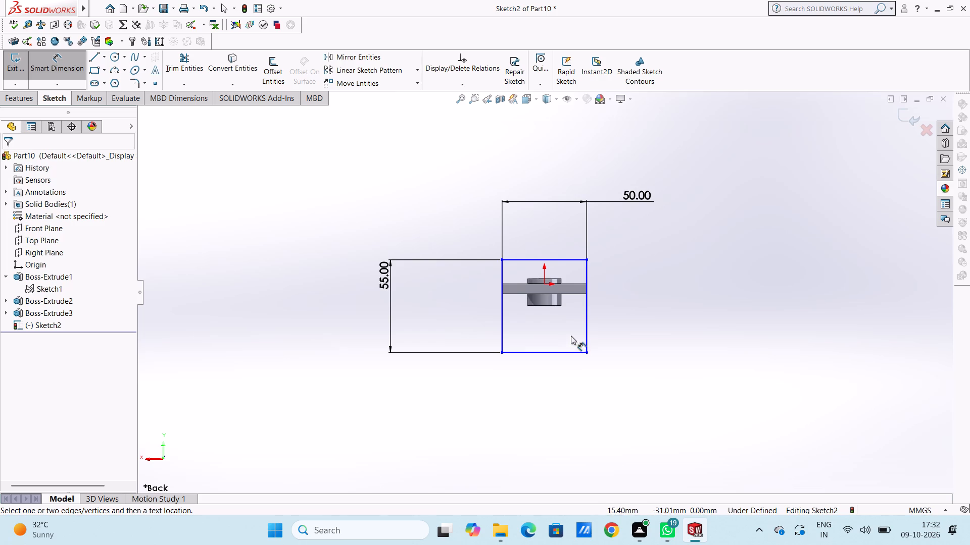
left_click(569, 284)
left_click(571, 260)
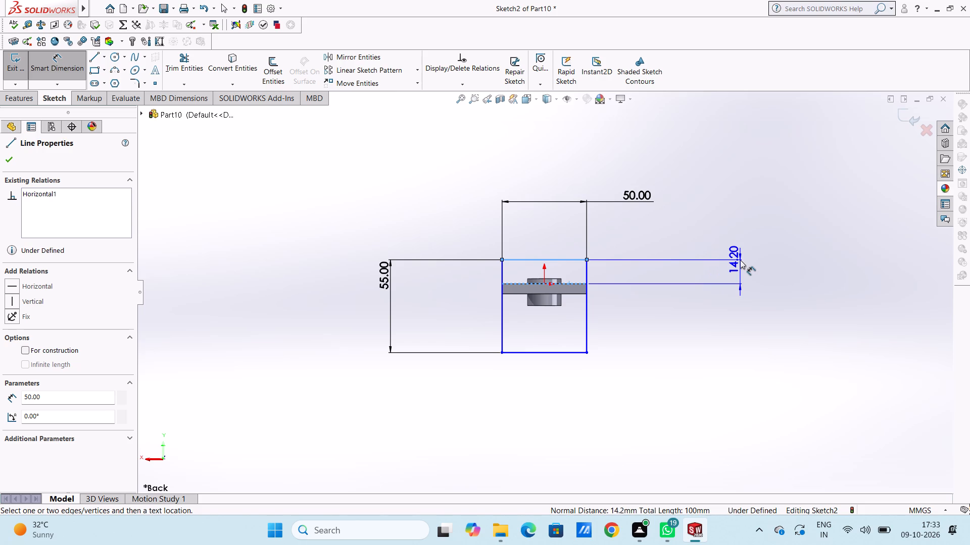
left_click(740, 260)
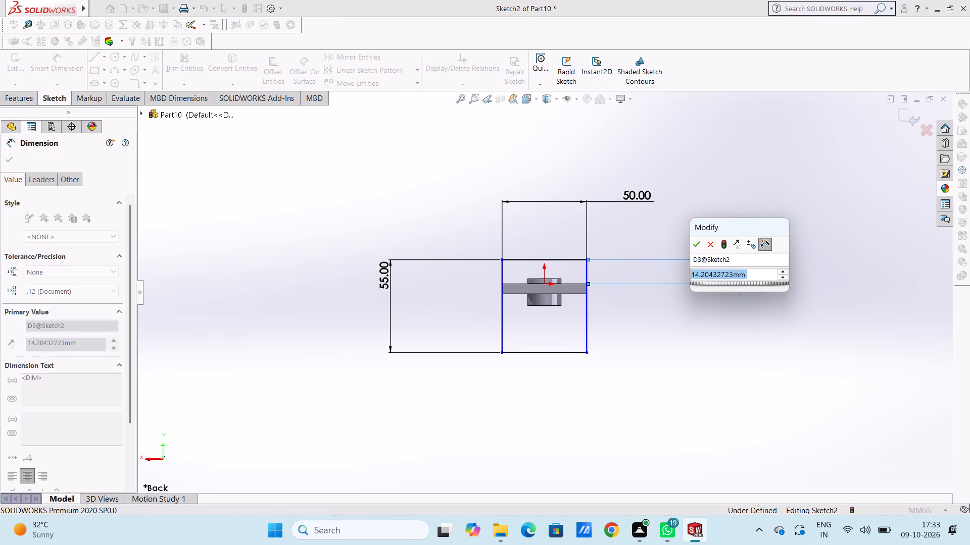
type("10")
key("Return")
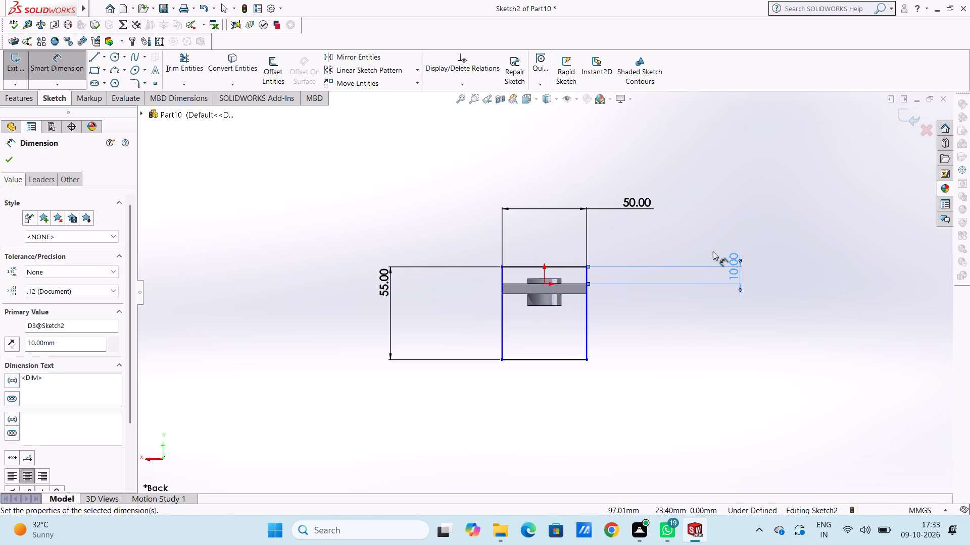
left_click(708, 239)
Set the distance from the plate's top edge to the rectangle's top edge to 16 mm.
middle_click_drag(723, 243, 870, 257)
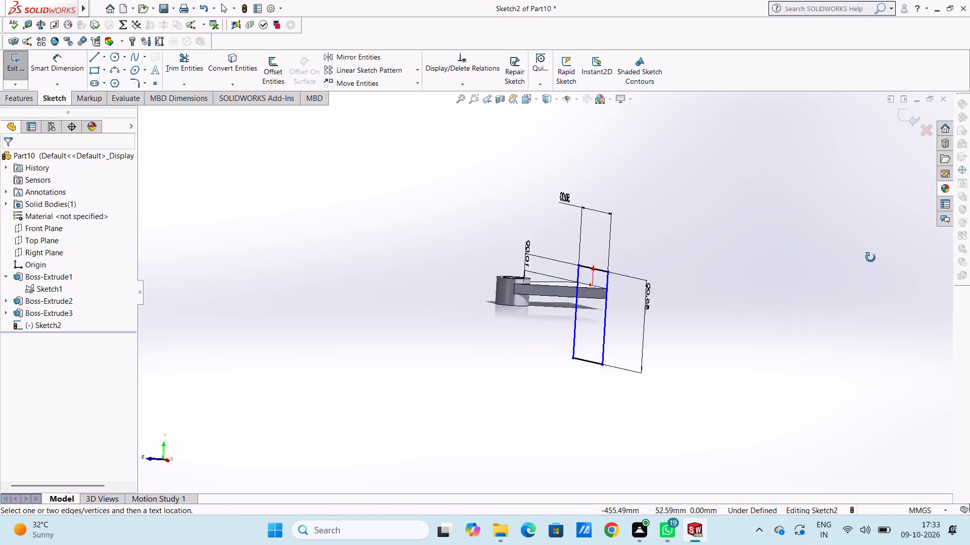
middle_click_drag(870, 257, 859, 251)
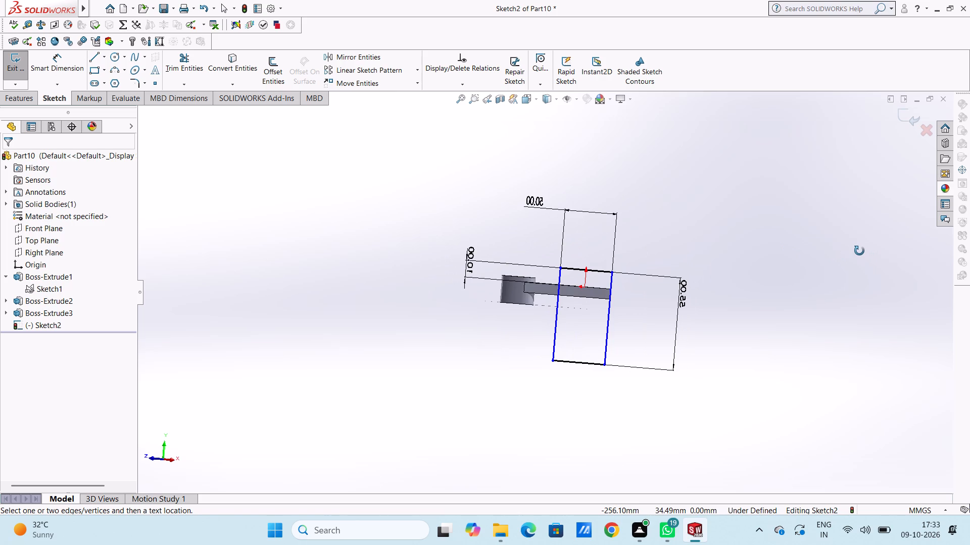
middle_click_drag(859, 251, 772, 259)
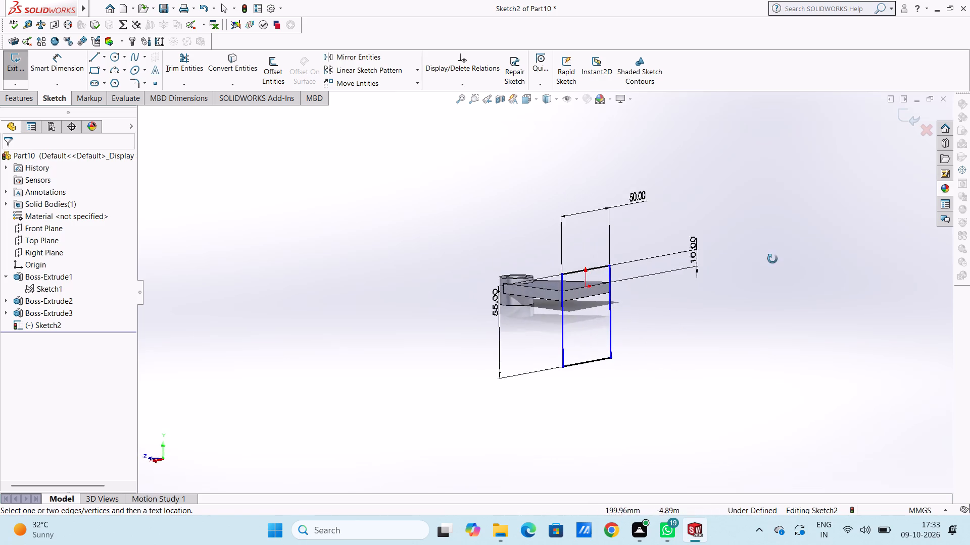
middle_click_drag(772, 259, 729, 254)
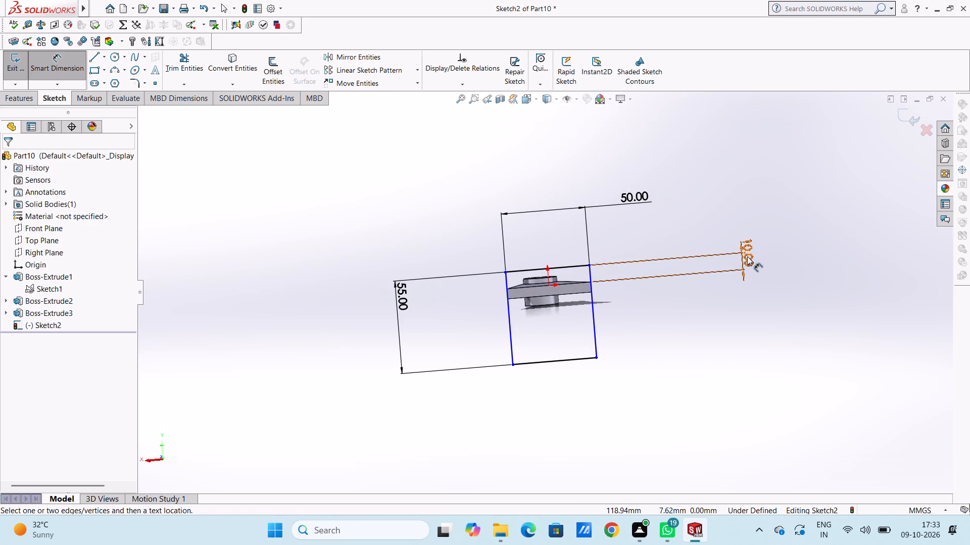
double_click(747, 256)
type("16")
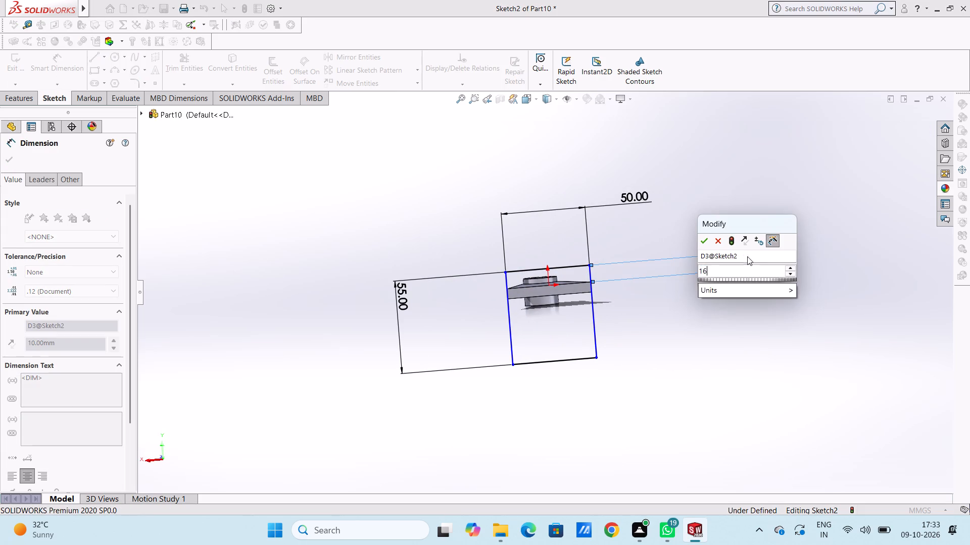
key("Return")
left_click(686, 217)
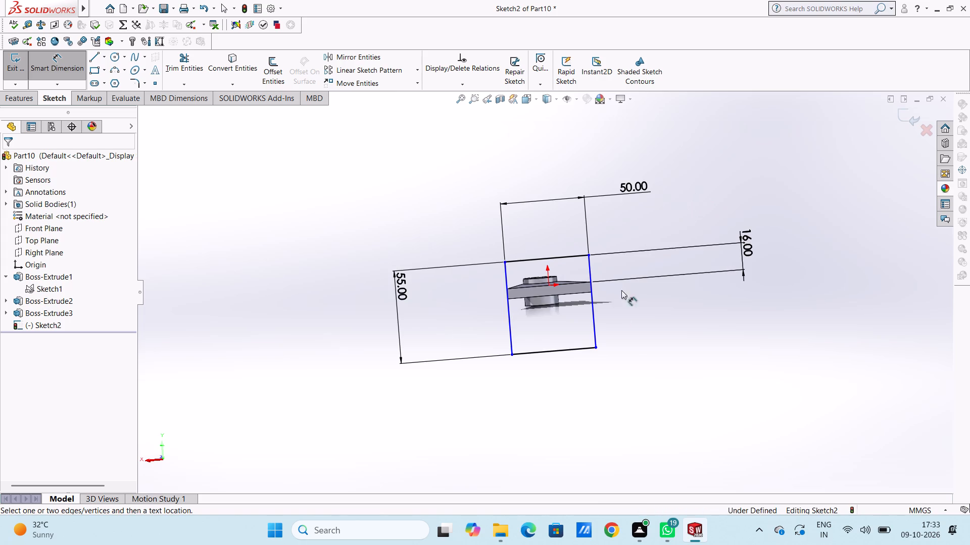
Set the distance from the plate's top edge to the rectangle's top edge to 15 mm.
middle_click_drag(611, 321, 750, 347)
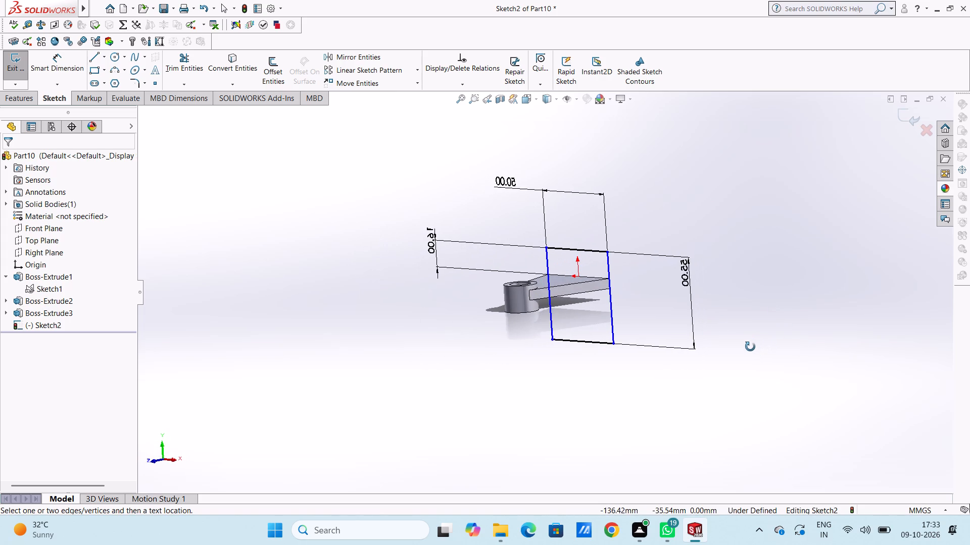
middle_click_drag(750, 347, 721, 343)
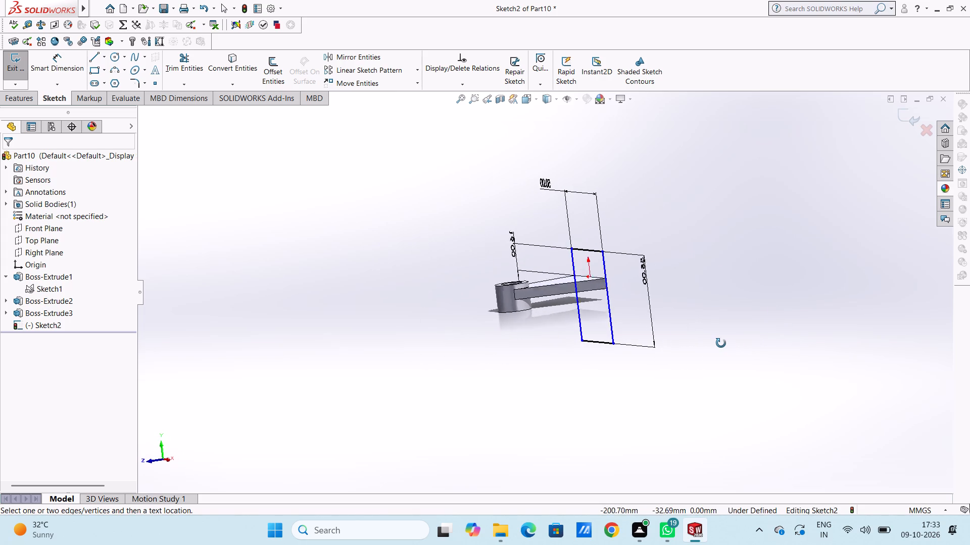
middle_click_drag(721, 343, 601, 368)
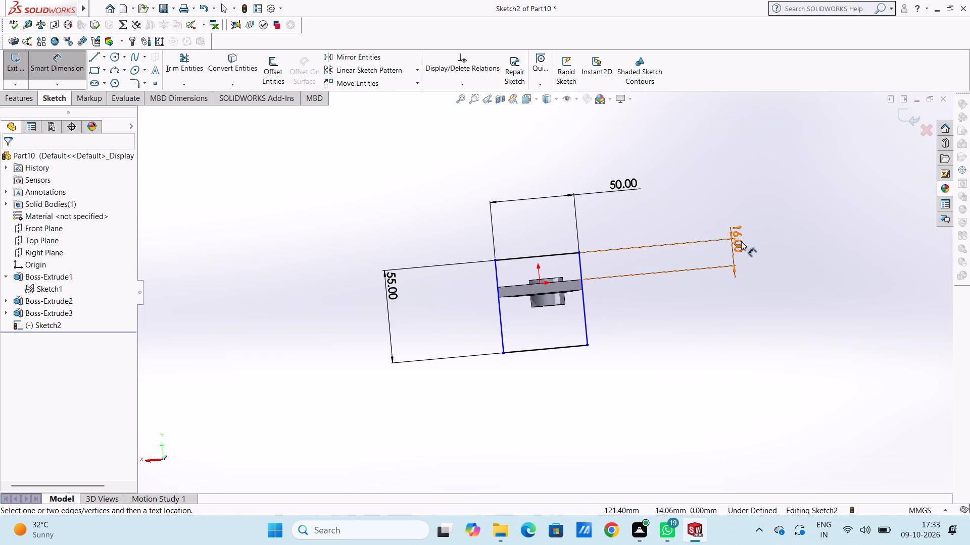
double_click(735, 249)
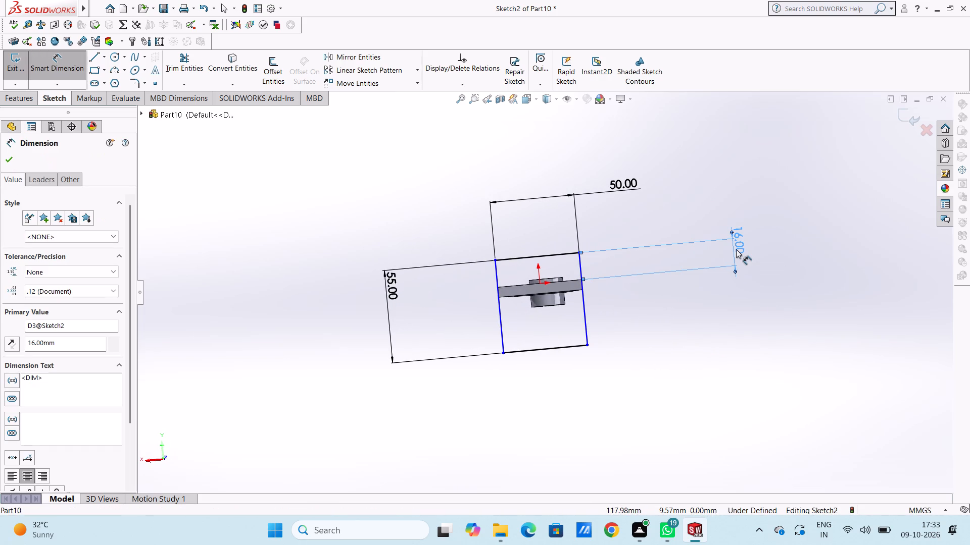
left_click(706, 189)
double_click(741, 243)
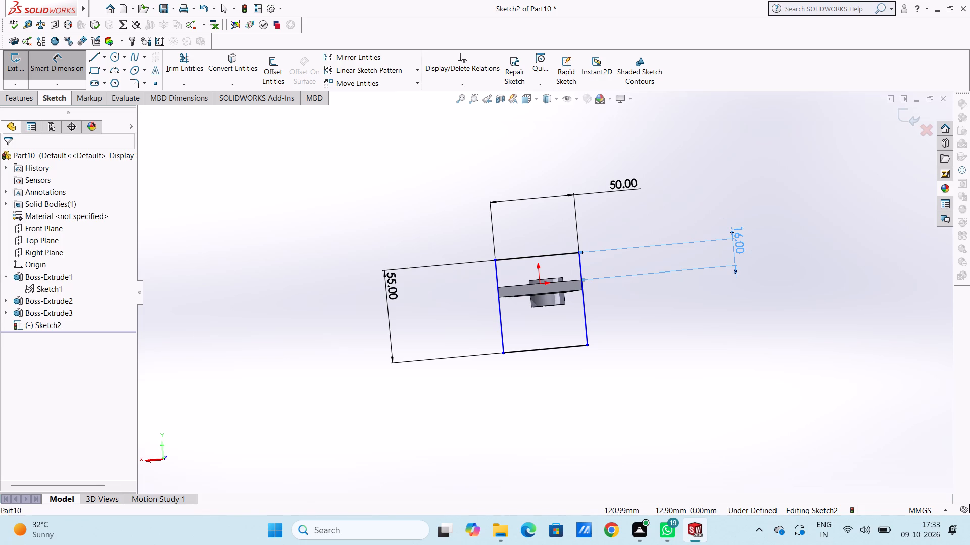
type("15")
key("Return")
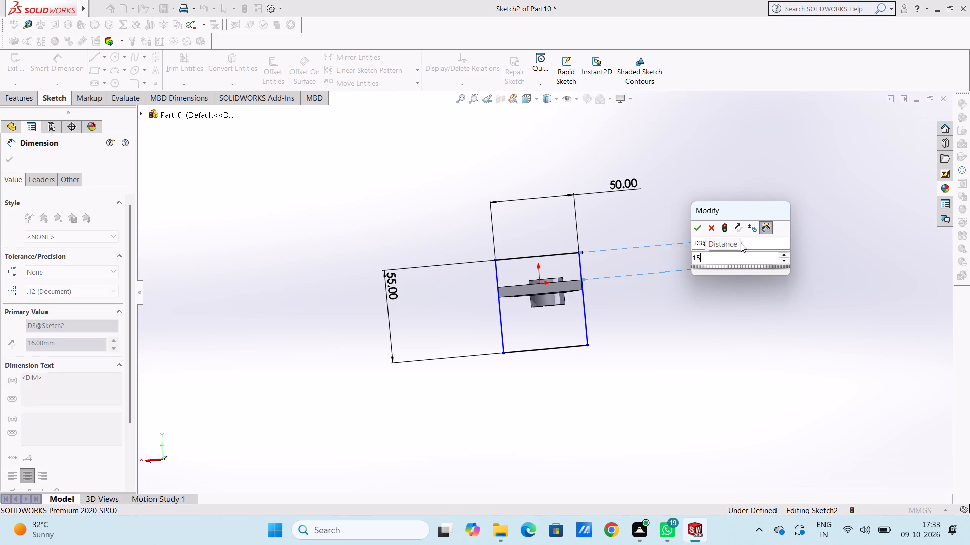
left_click(698, 345)
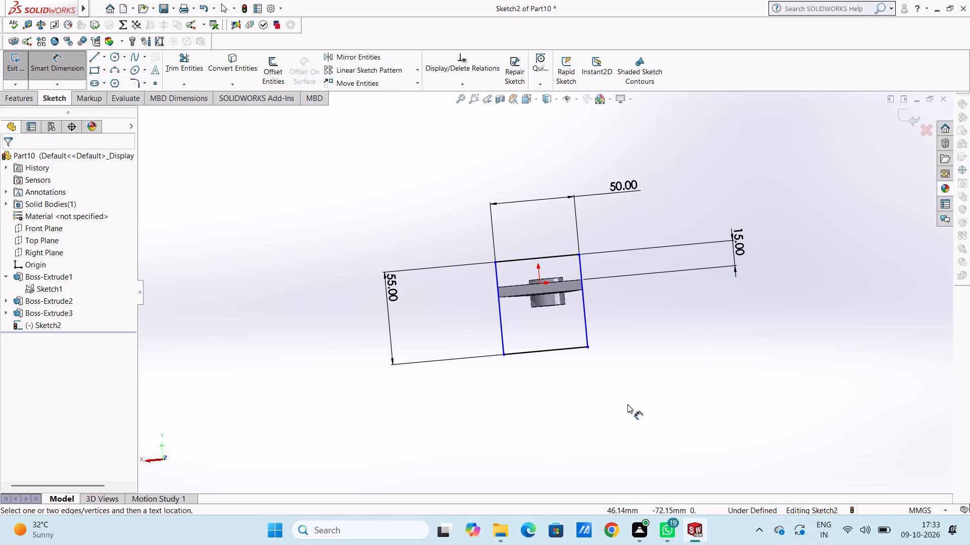
Dimension the horizontal distance from the origin to the rectangle's lower corner to fix its sideways position.
middle_click_drag(627, 407, 633, 396)
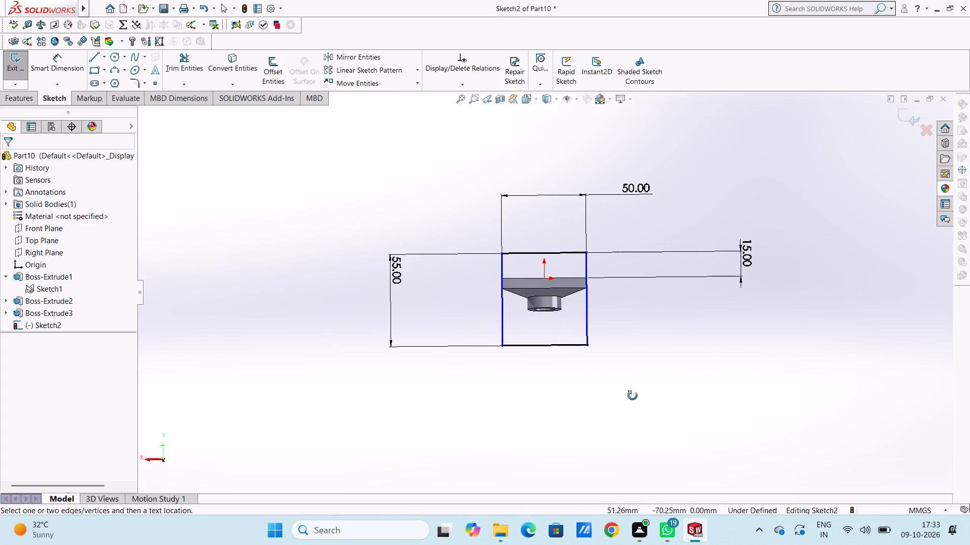
middle_click_drag(633, 396, 637, 411)
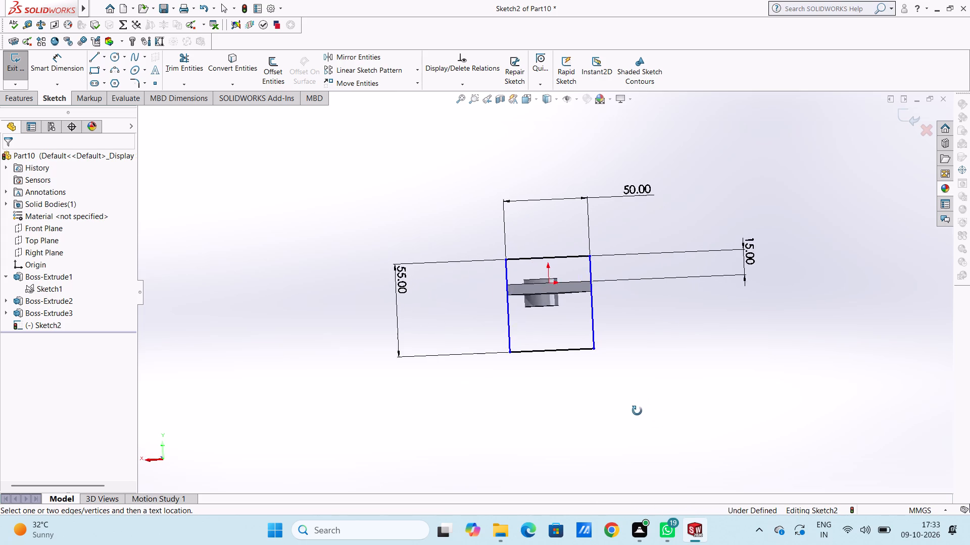
middle_click_drag(637, 411, 625, 416)
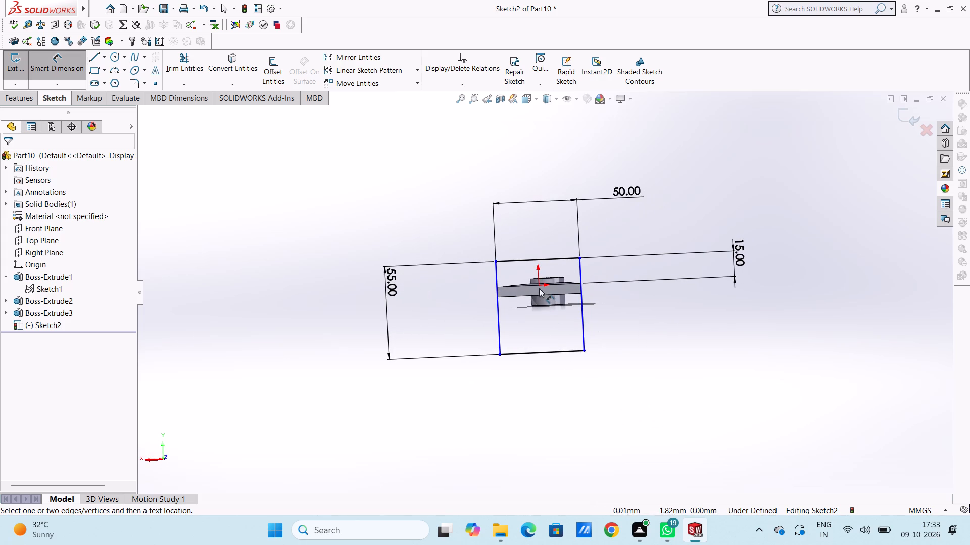
left_click(539, 285)
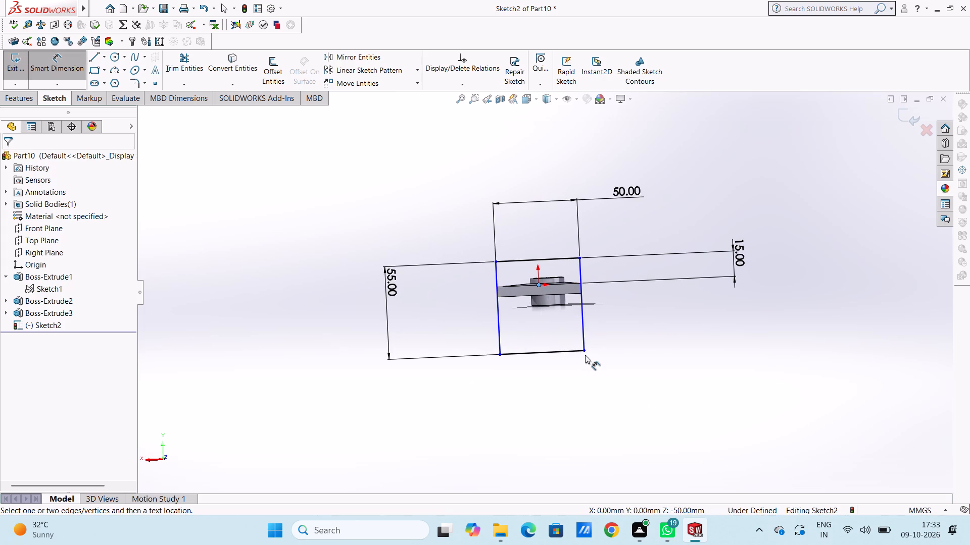
left_click(586, 351)
scroll(573, 408, "up", 3)
left_click(556, 420)
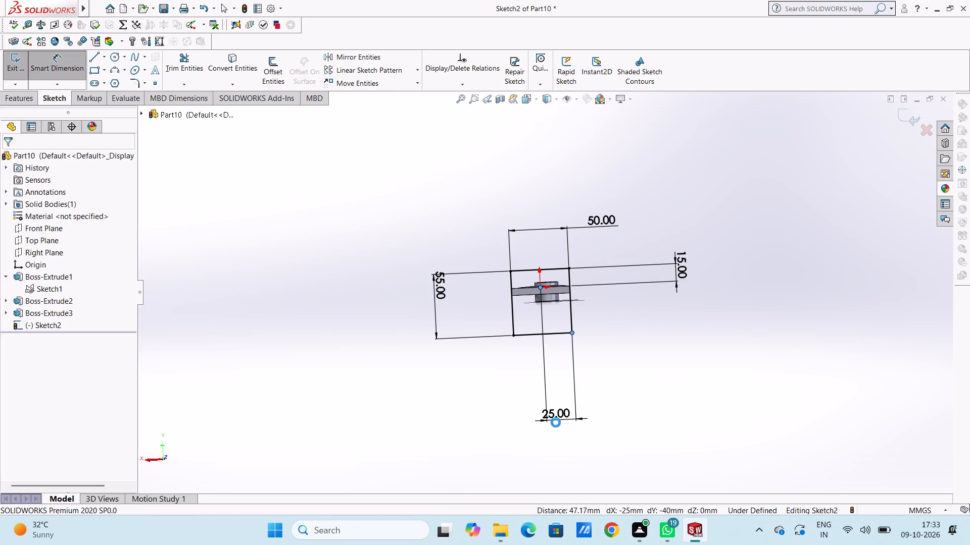
left_click(514, 405)
left_click(472, 415)
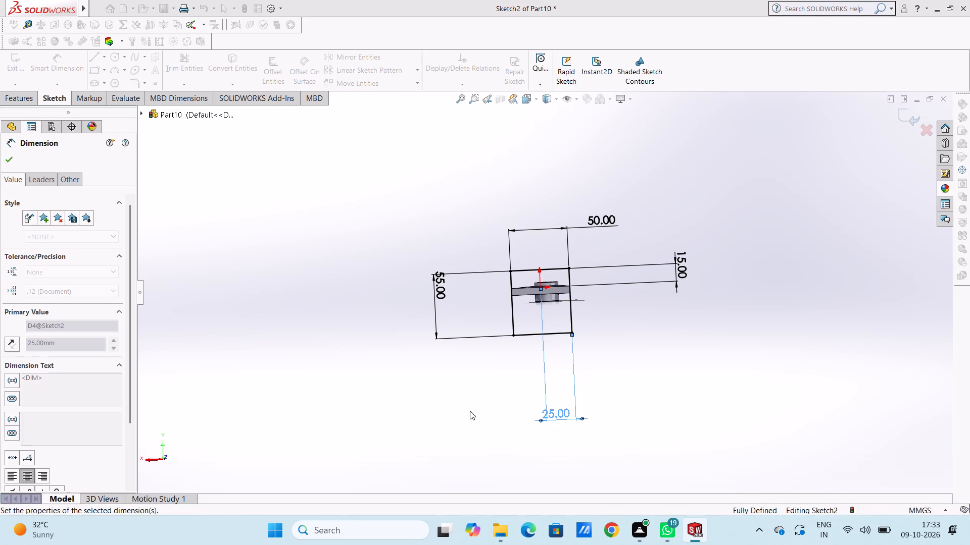
Extrude the rectangle 6 mm blind from the sketch plane, away from the hub, with Merge result on.
middle_click_drag(459, 413, 566, 430)
scroll(554, 426, "up", 1)
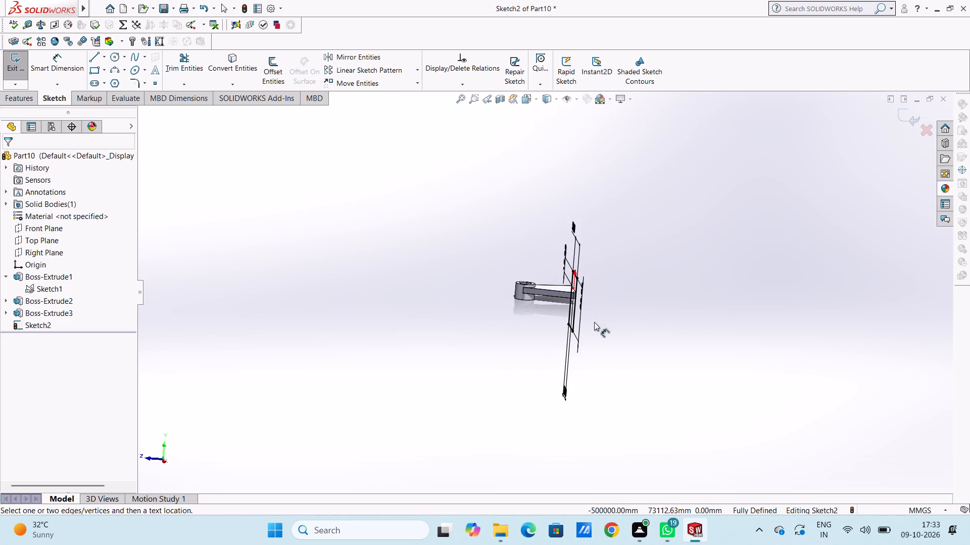
scroll(590, 306, "down", 4)
scroll(648, 336, "down", 1)
middle_click_drag(648, 338, 650, 328)
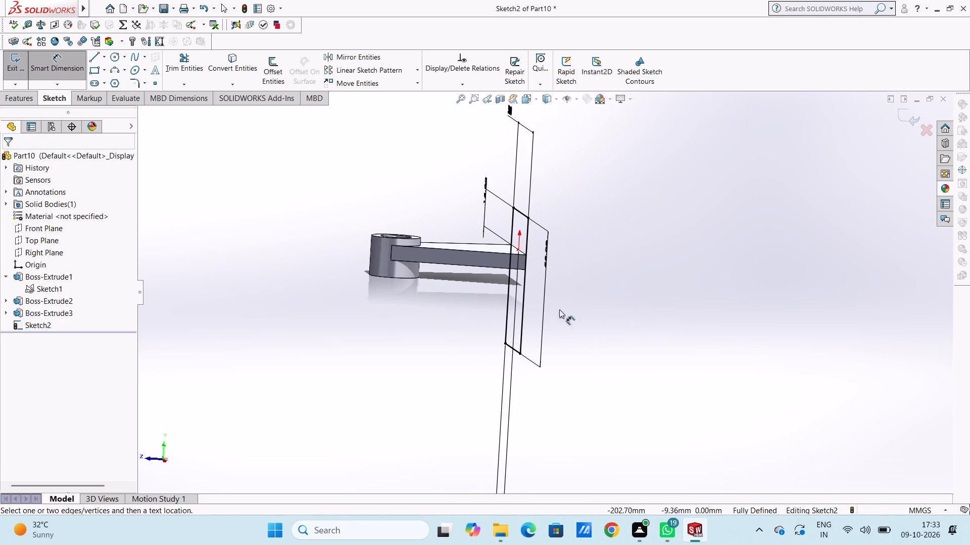
left_click(19, 95)
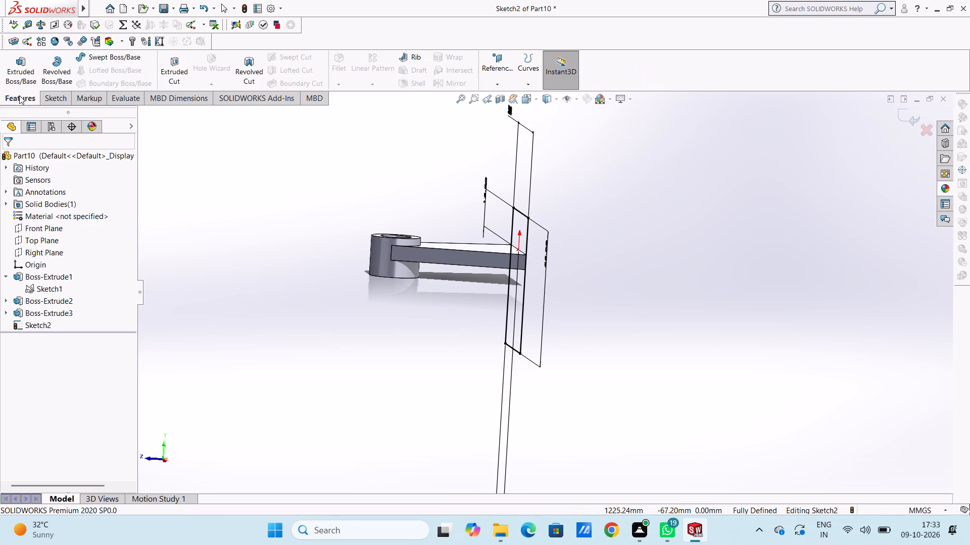
left_click(25, 64)
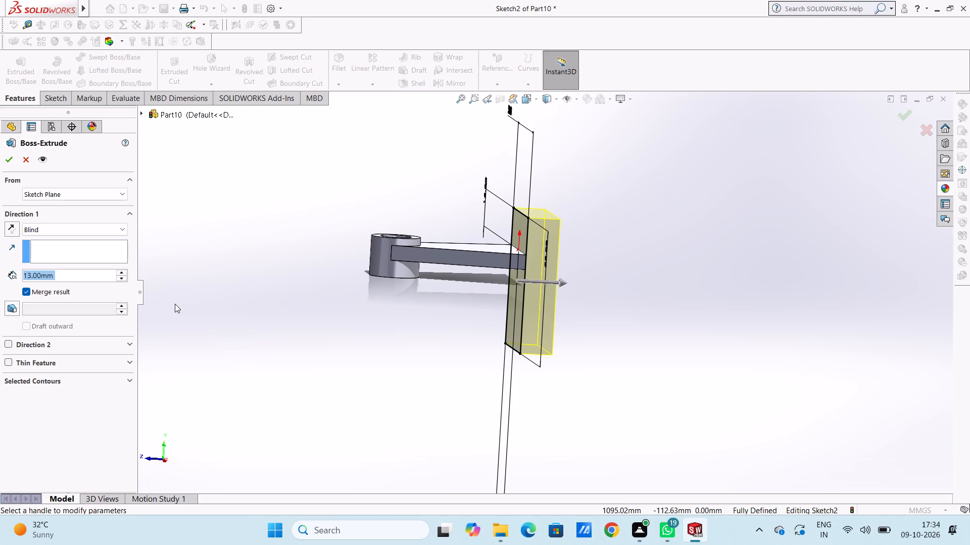
key("6")
key("Return")
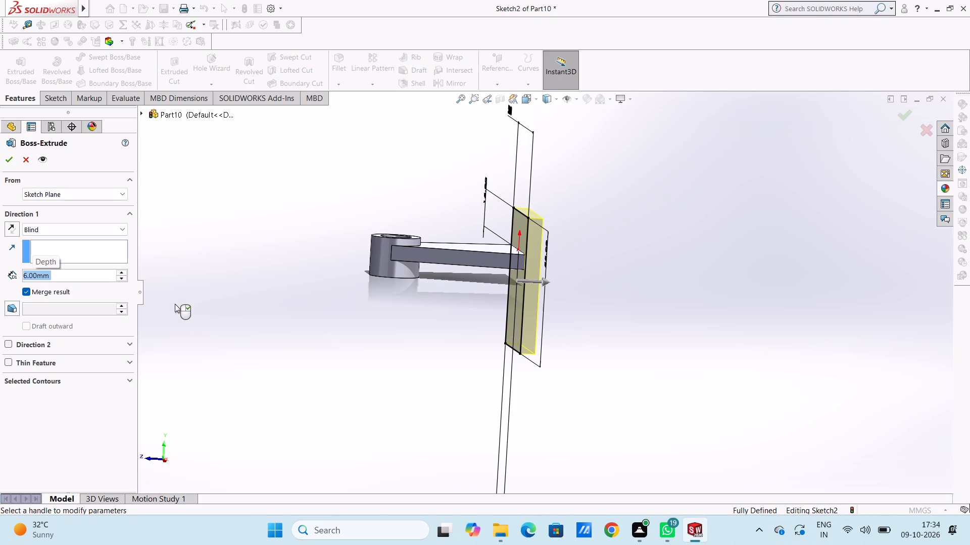
left_click(10, 157)
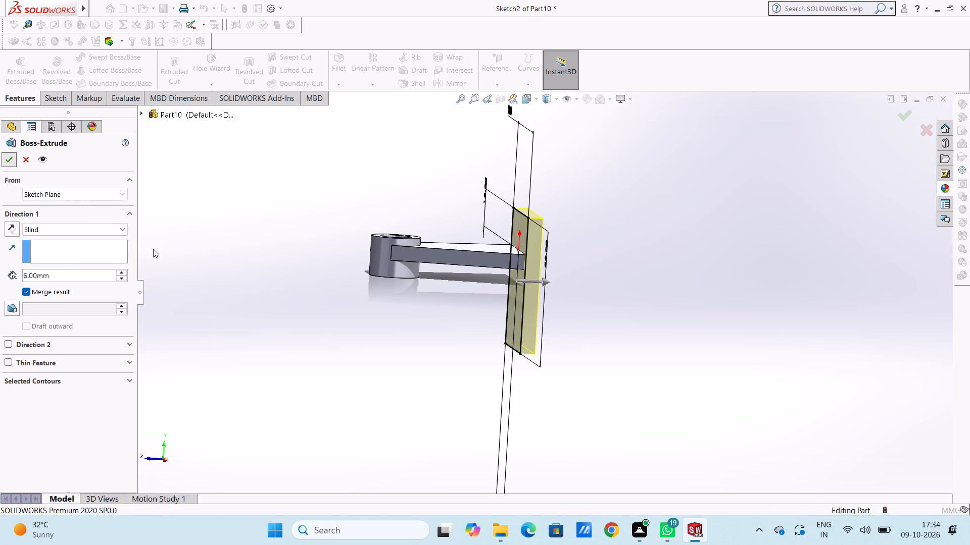
left_click(176, 255)
middle_click_drag(185, 261, 281, 310)
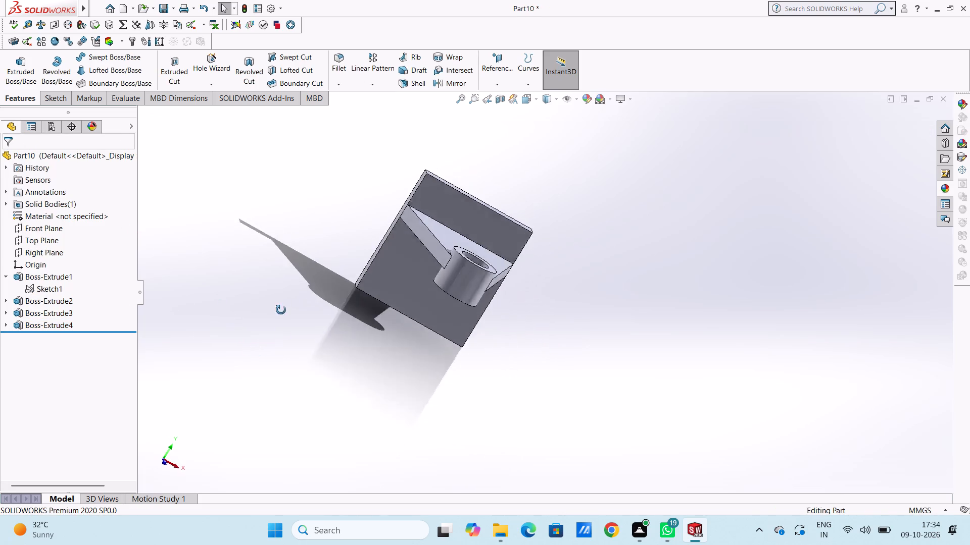
Start a new sketch on the top face of the end plate, viewed from the top.
middle_click_drag(281, 310, 207, 275)
middle_click_drag(232, 297, 258, 283)
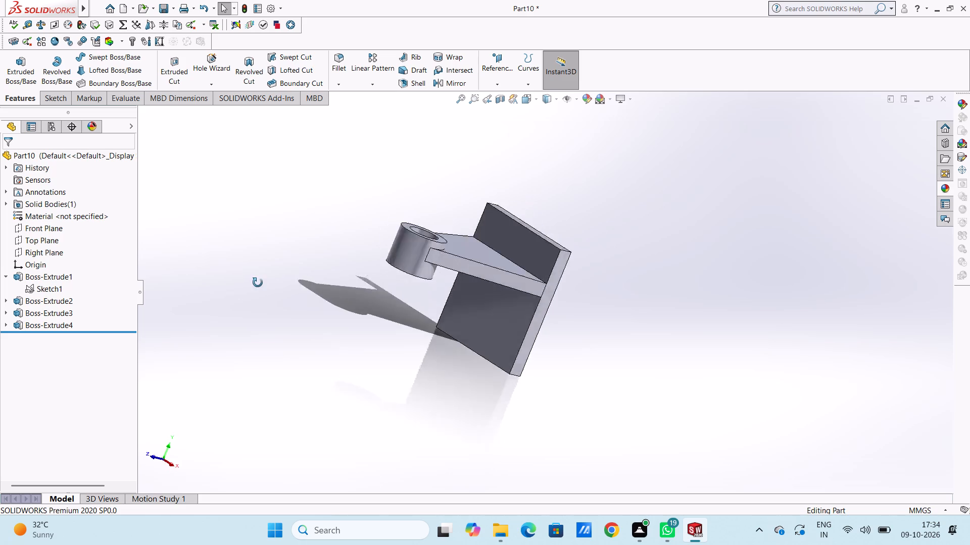
middle_click_drag(258, 283, 265, 279)
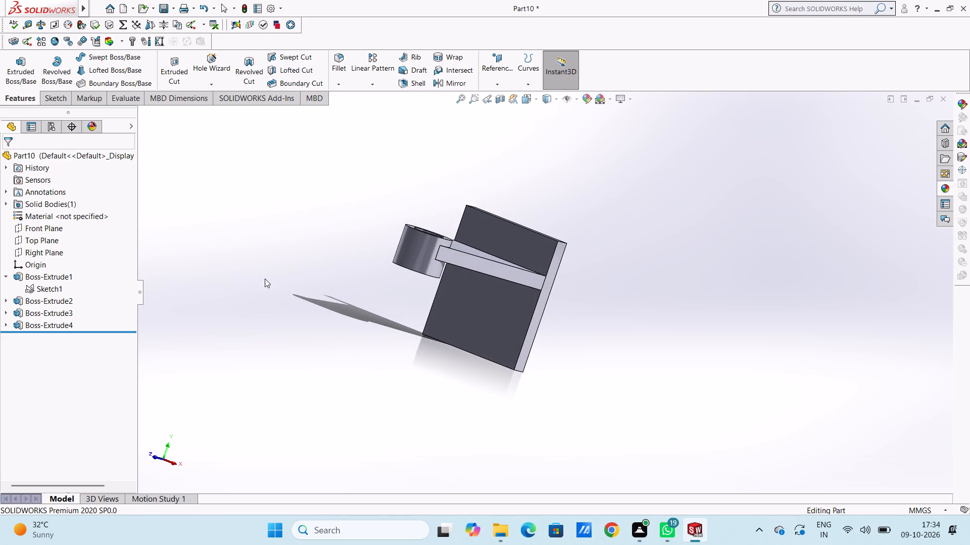
middle_click_drag(291, 298, 256, 318)
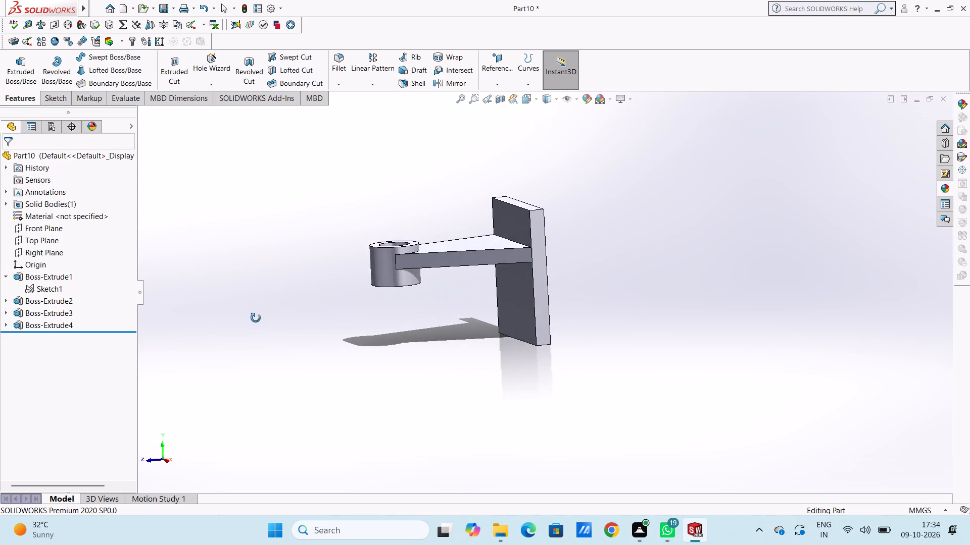
middle_click_drag(256, 318, 251, 317)
scroll(250, 317, "down", 1)
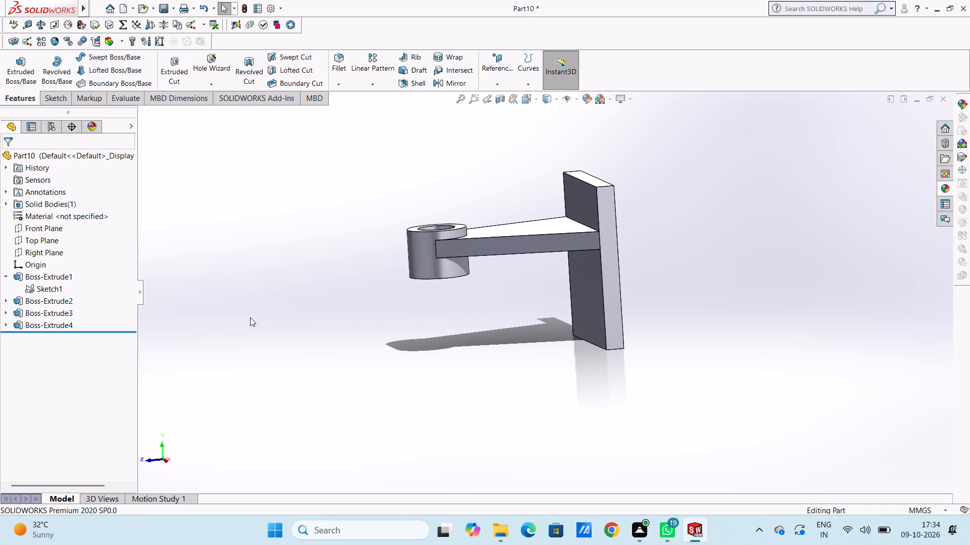
key("ctrl+5")
scroll(250, 317, "up", 4)
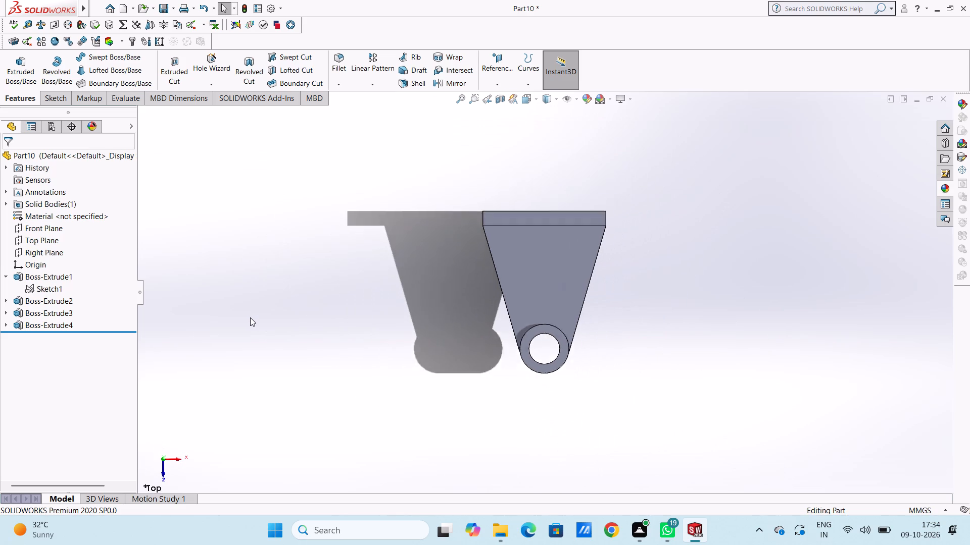
left_click(544, 215)
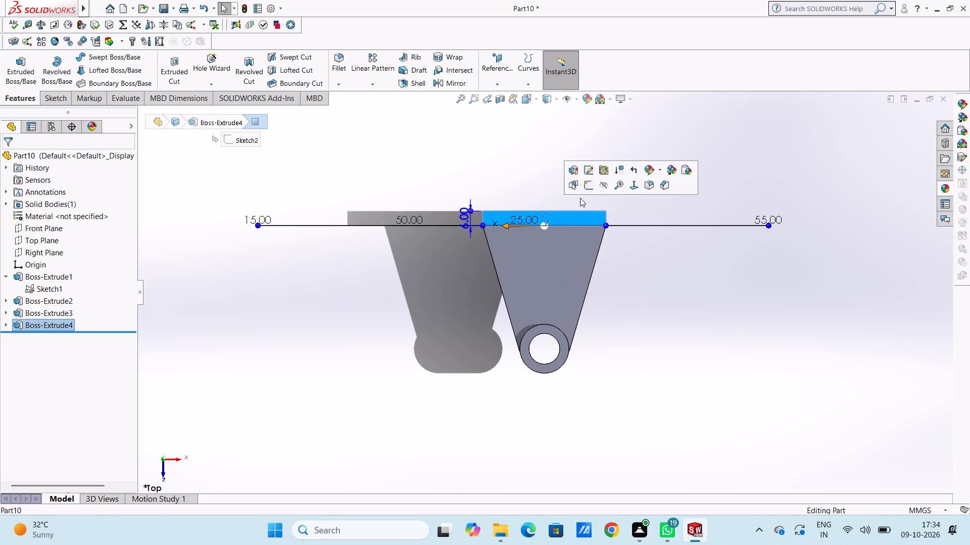
left_click(589, 188)
left_click(432, 189)
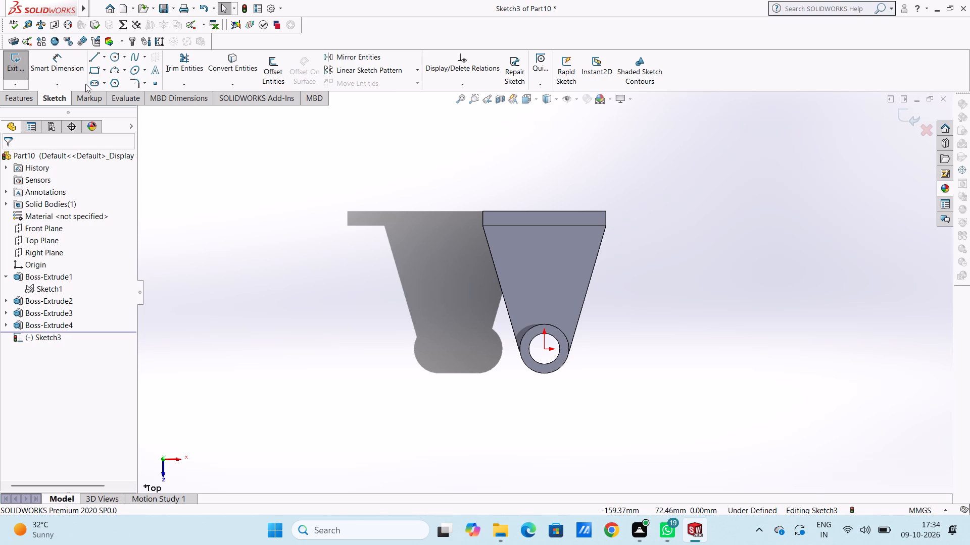
Sketch a corner rectangle 34 mm deep across the end plate's full width, starting at its edge with the tapered plate and extending away from the hub.
left_click(93, 71)
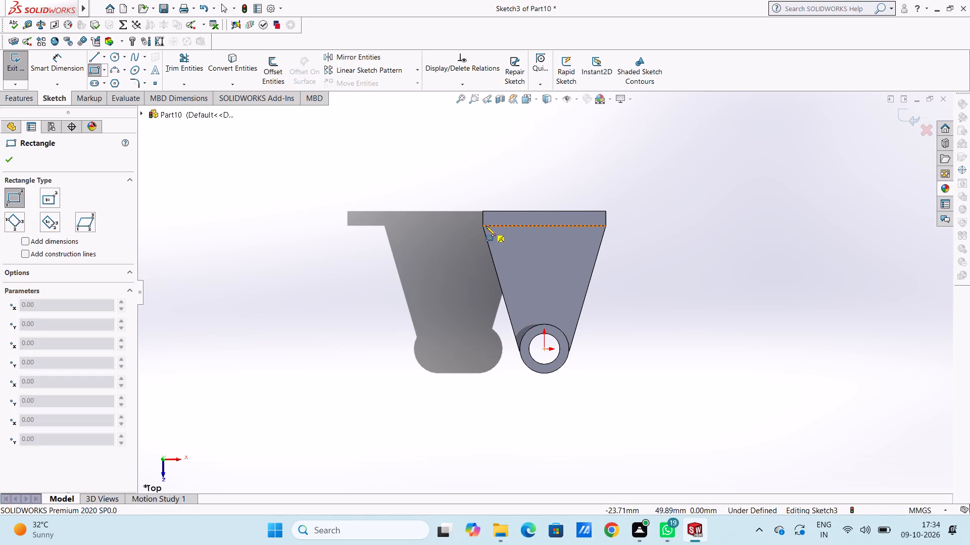
left_click(482, 226)
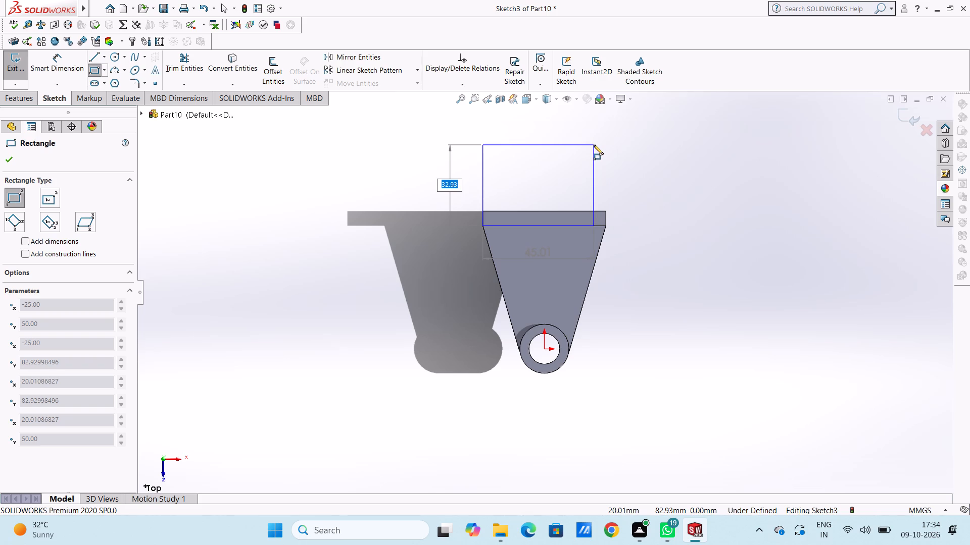
type("34")
key("Return")
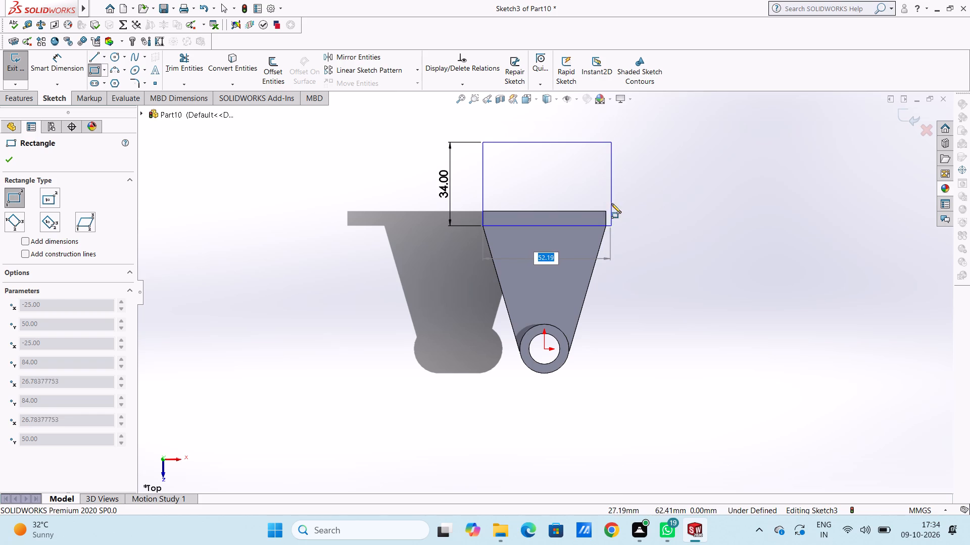
left_click(606, 228)
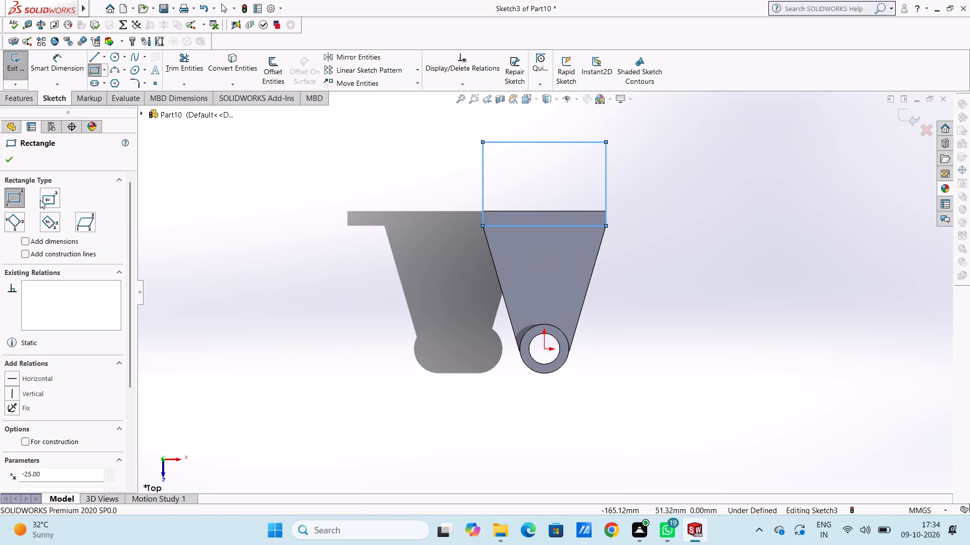
left_click(7, 162)
Dimension the new rectangle's depth along its side edge and its width along its outer edge, keeping both sizes as drawn.
left_click(60, 68)
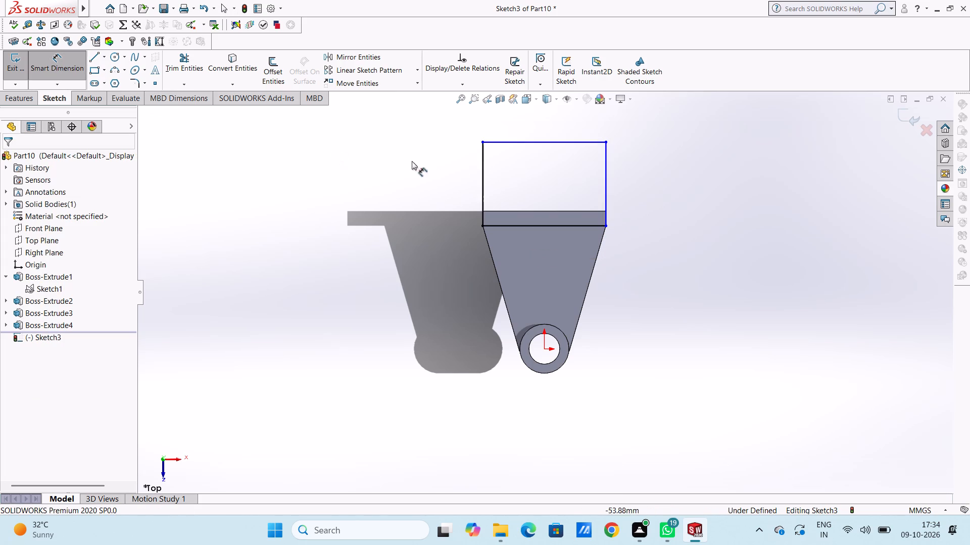
left_click(481, 182)
left_click(345, 187)
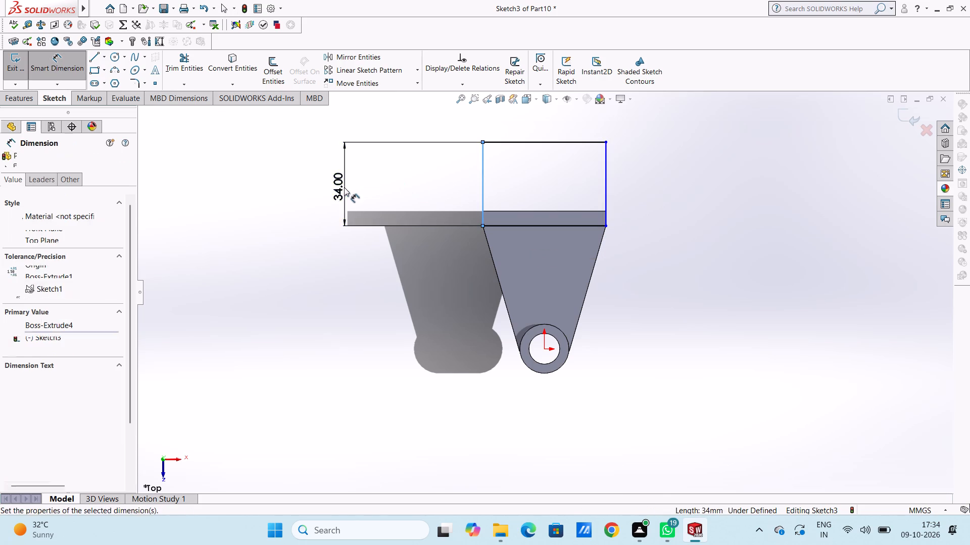
left_click(304, 174)
left_click(294, 213)
scroll(297, 214, "up", 2)
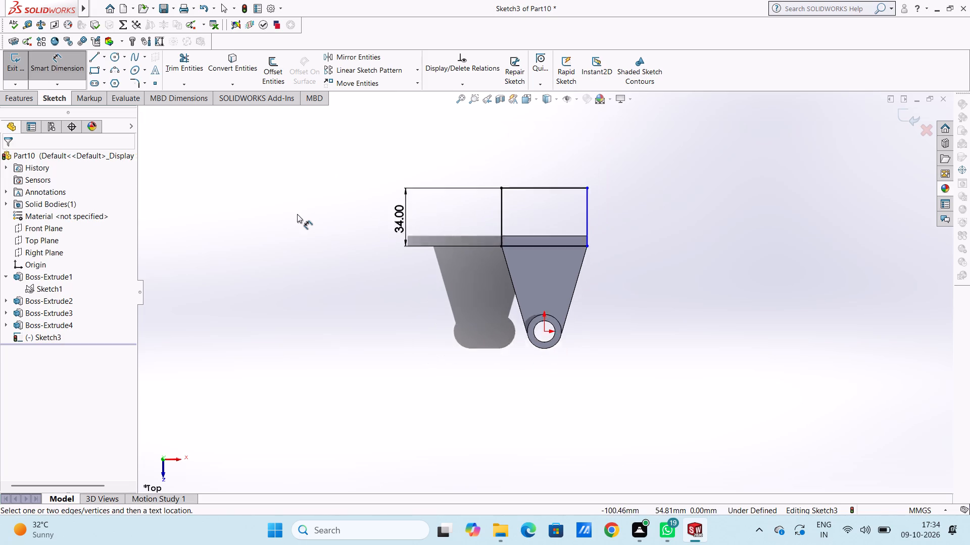
scroll(297, 214, "up", 2)
left_click(538, 222)
left_click(533, 164)
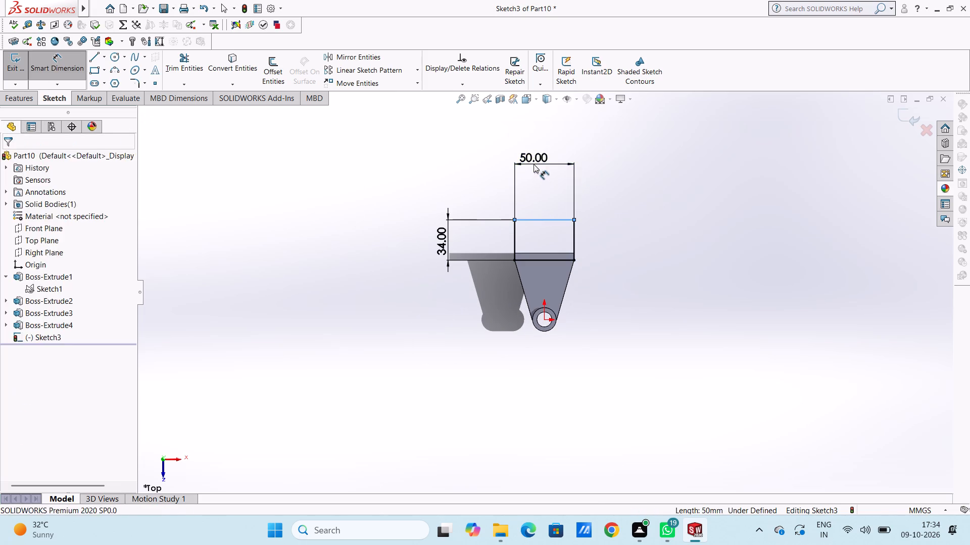
left_click(488, 144)
left_click(449, 199)
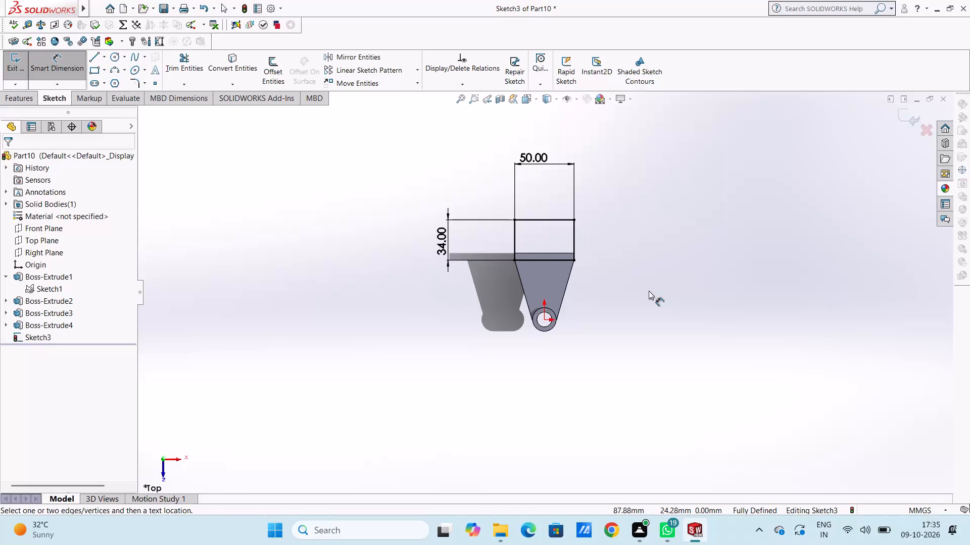
Sketch two horizontally aligned circles, about 6.3 mm and 5.9 mm in radius, near the rectangle's two outer corners.
key("ctrl+5")
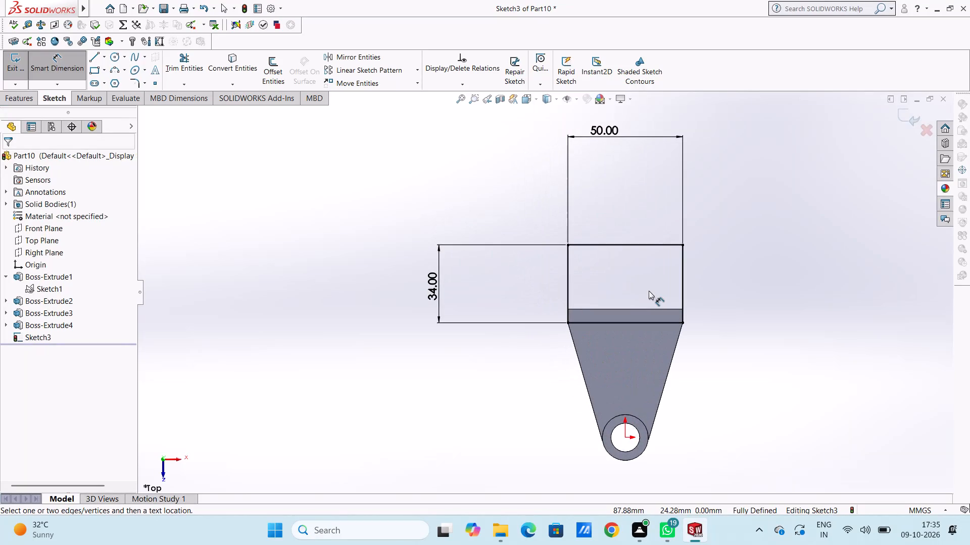
scroll(649, 291, "up", 3)
scroll(680, 338, "down", 1)
scroll(642, 259, "down", 1)
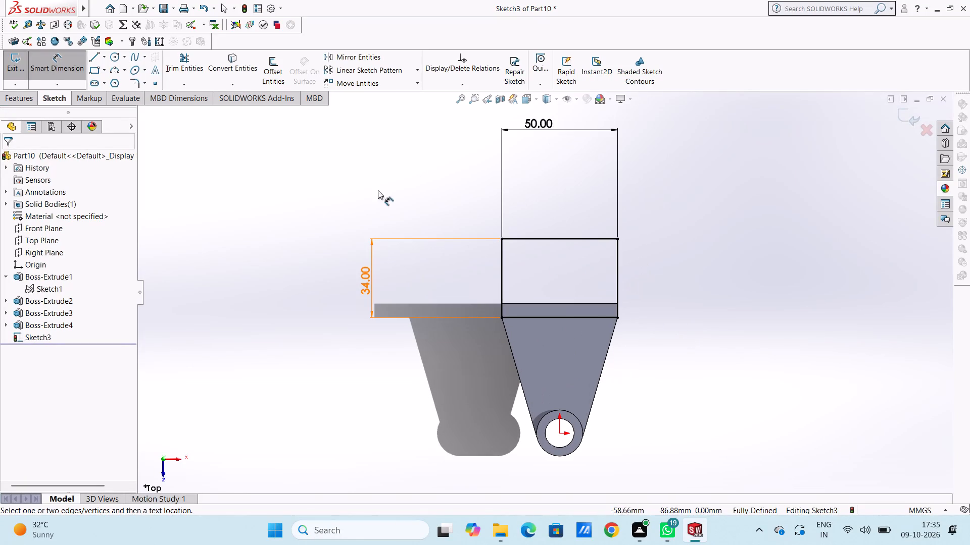
left_click(117, 57)
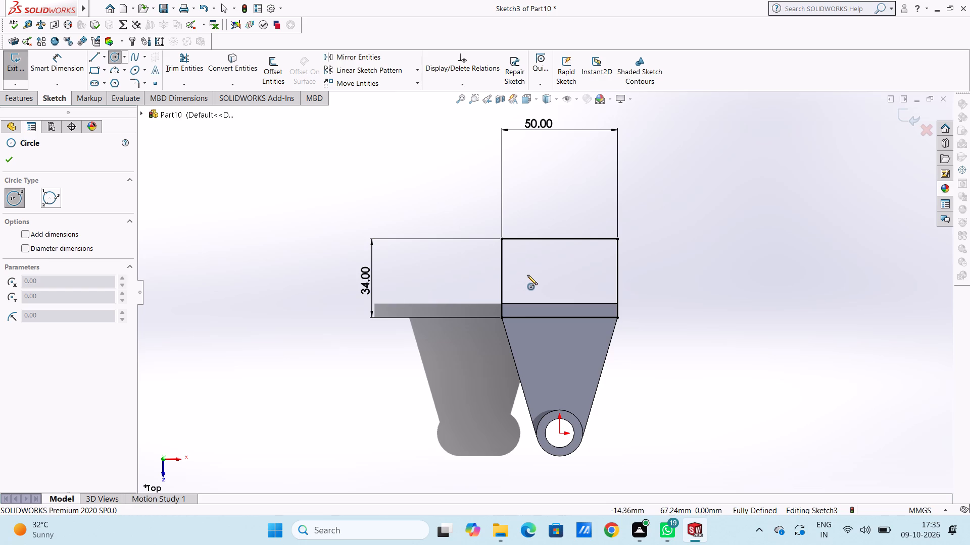
left_click(519, 261)
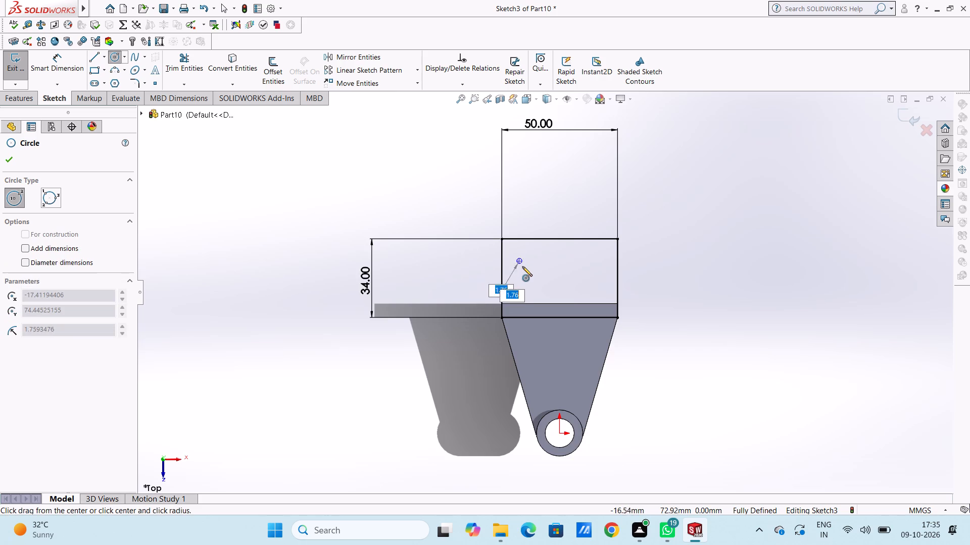
left_click(529, 272)
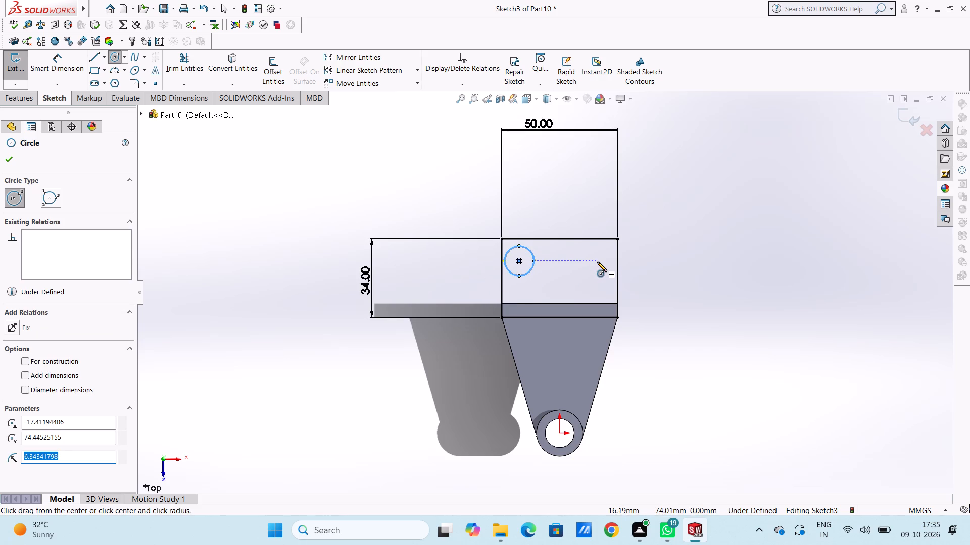
left_click(595, 260)
left_click(596, 275)
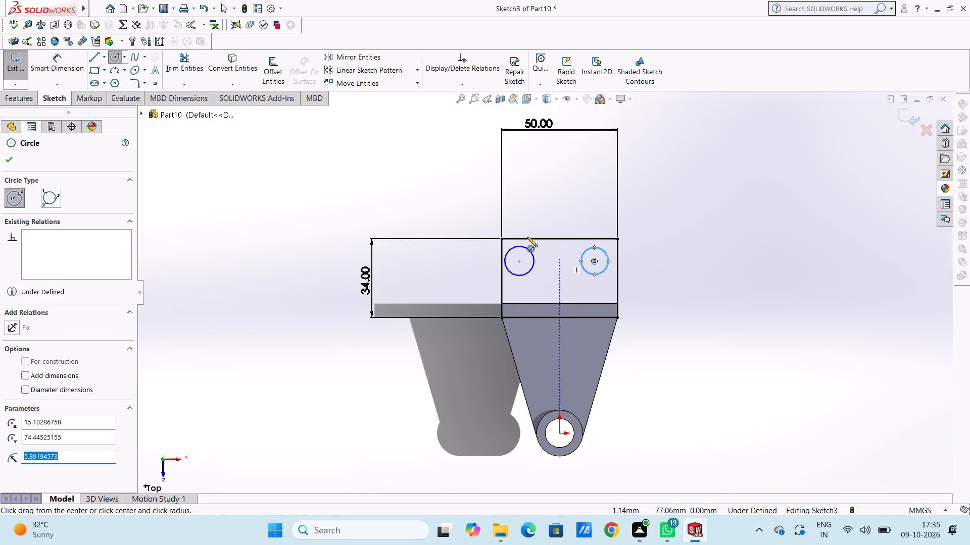
left_click(12, 160)
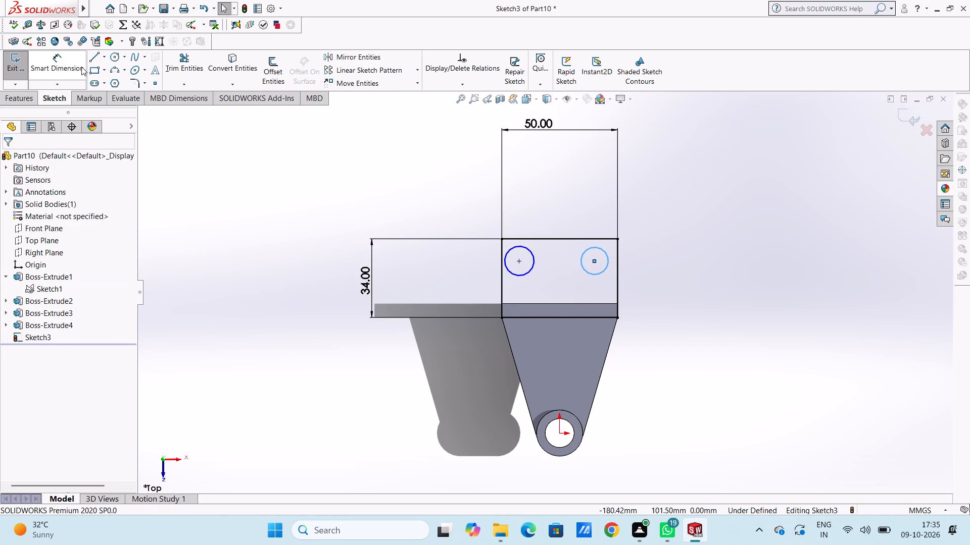
Dimension the horizontal distance between the two circle centers and set it to 34 mm.
left_click(77, 66)
left_click(520, 264)
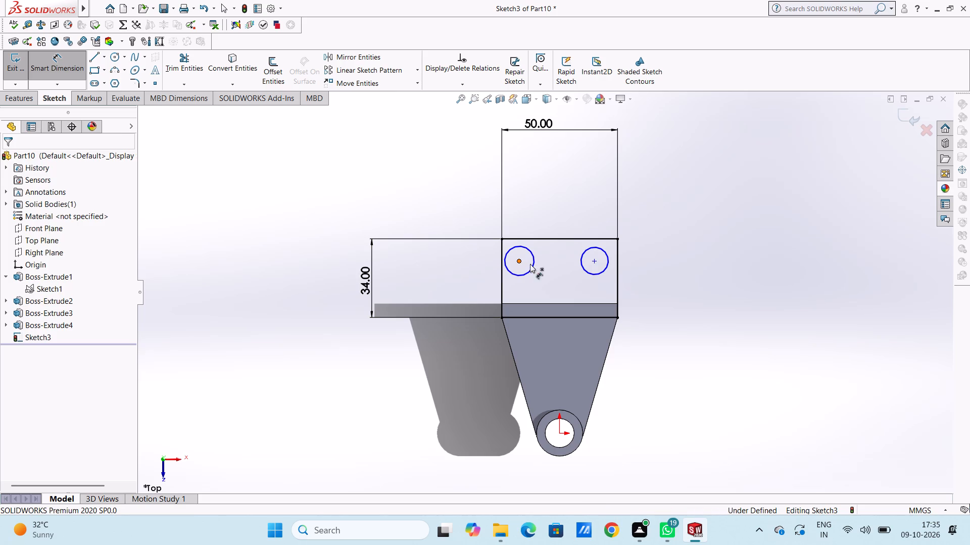
left_click(594, 263)
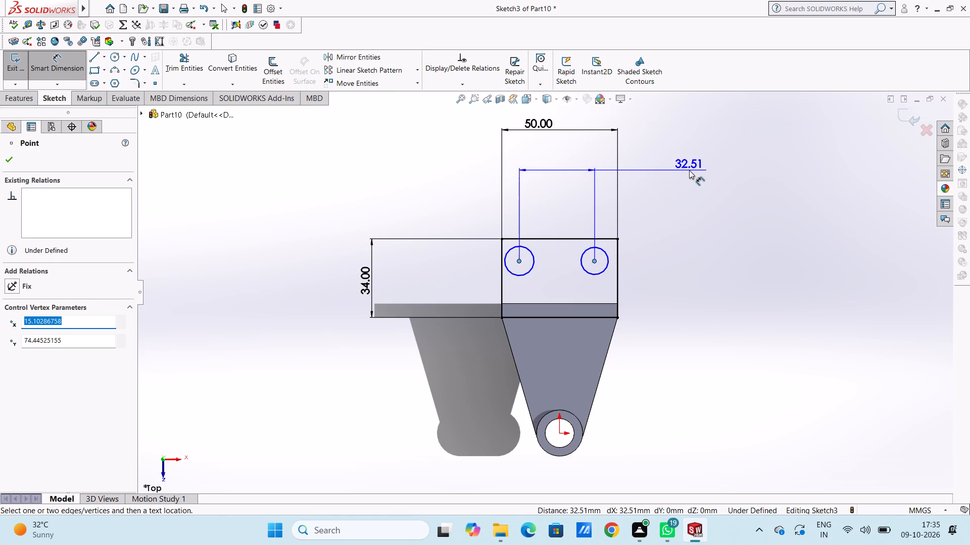
left_click(689, 170)
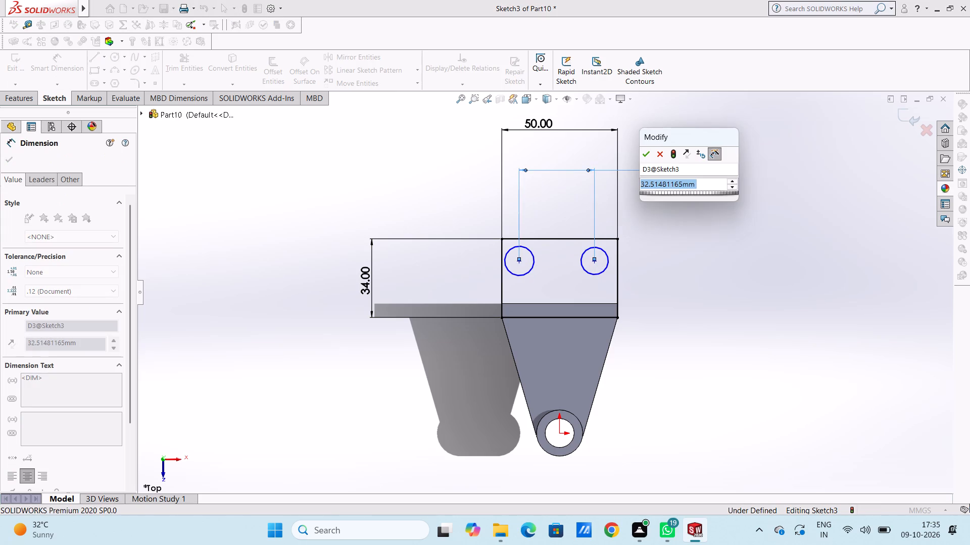
type("34")
key("Return")
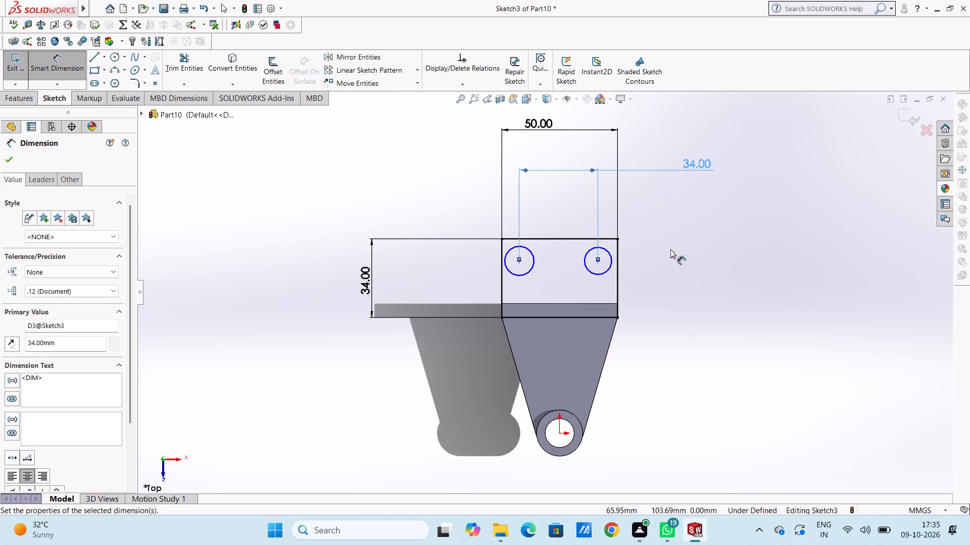
left_click(659, 295)
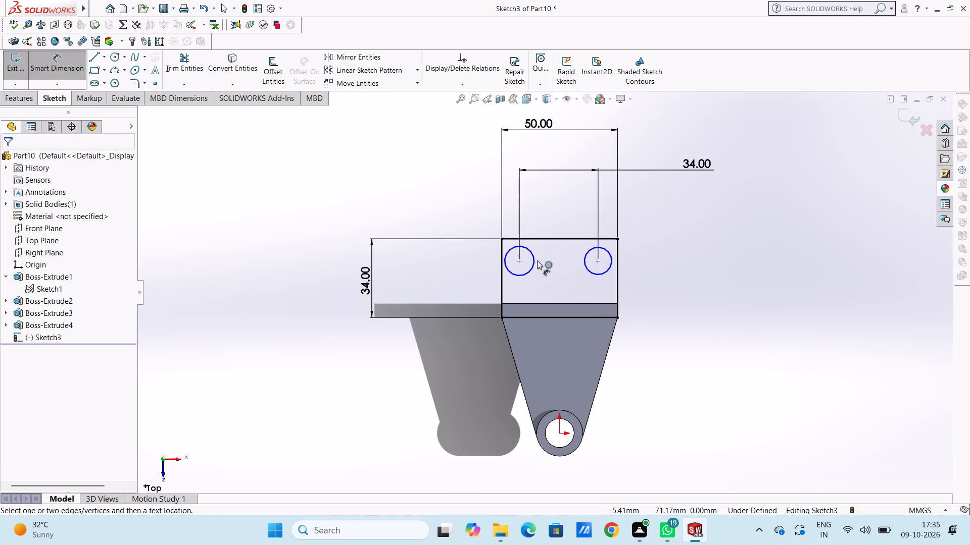
Set the horizontal distance from the origin to the center of the circle on the negative X side to 17 mm.
left_click(520, 263)
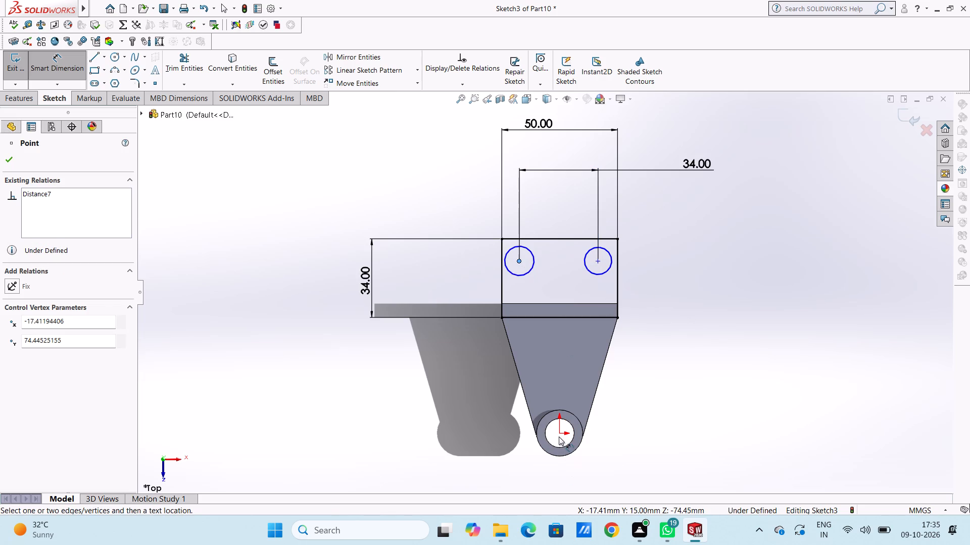
left_click(558, 432)
scroll(523, 466, "up", 3)
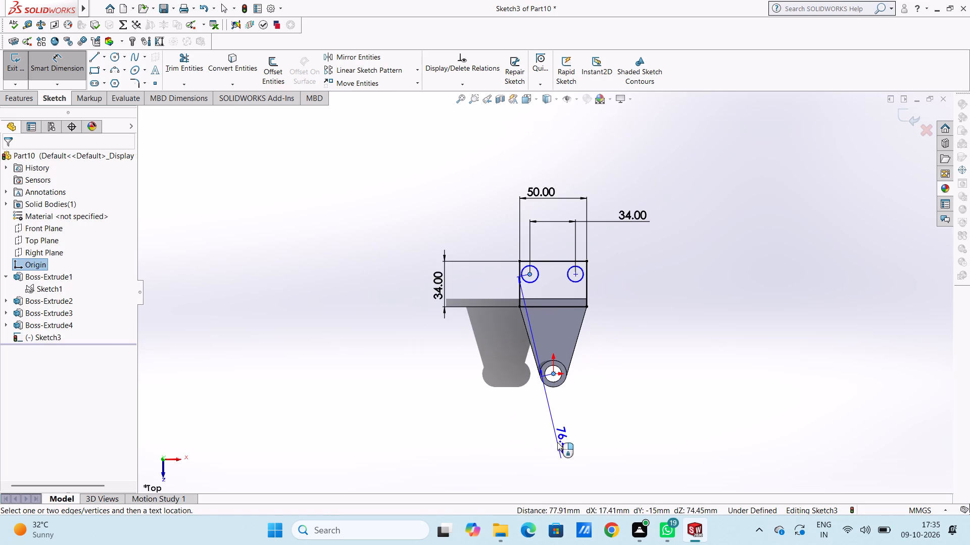
left_click(540, 448)
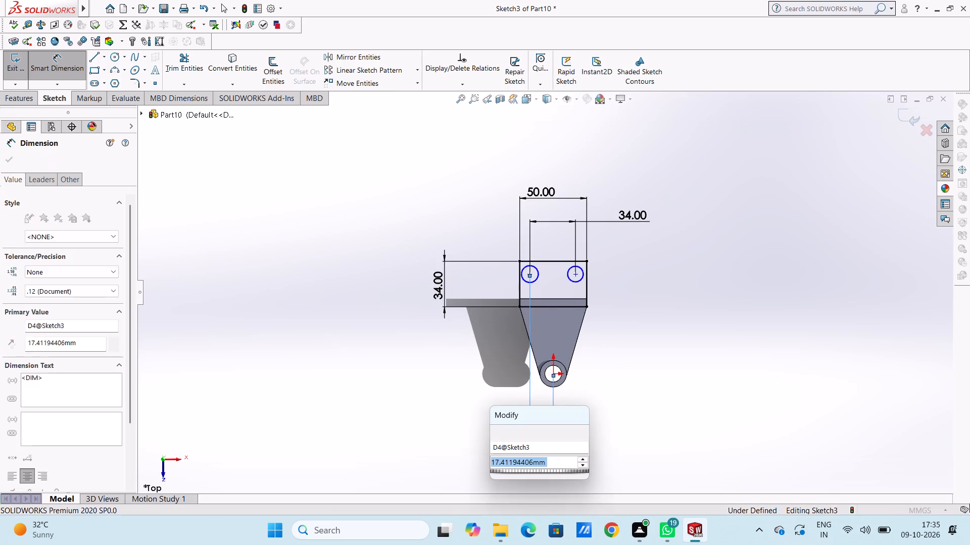
type("17")
key("Return")
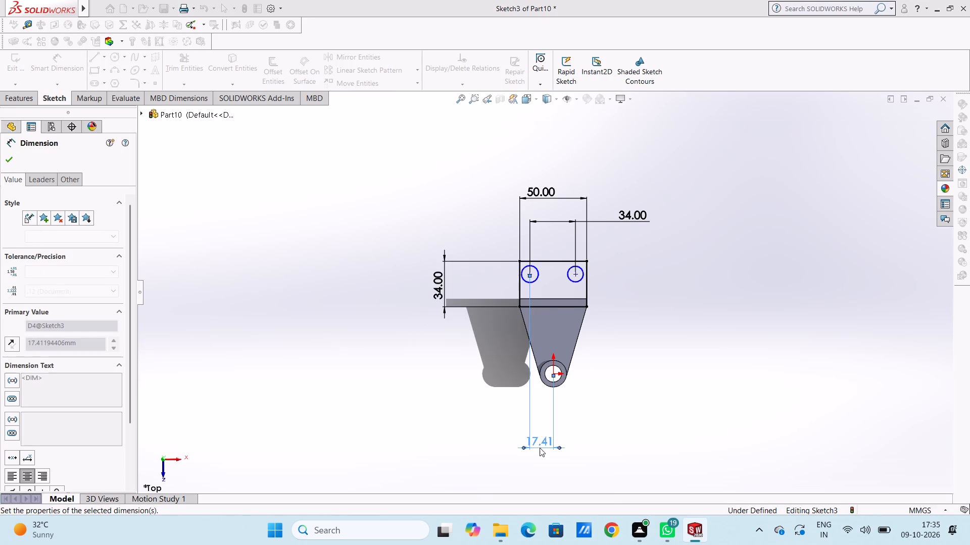
left_click(618, 360)
Set the distance from the positive X circle's center to the rectangle's outer edge to 10 mm.
scroll(598, 320, "down", 3)
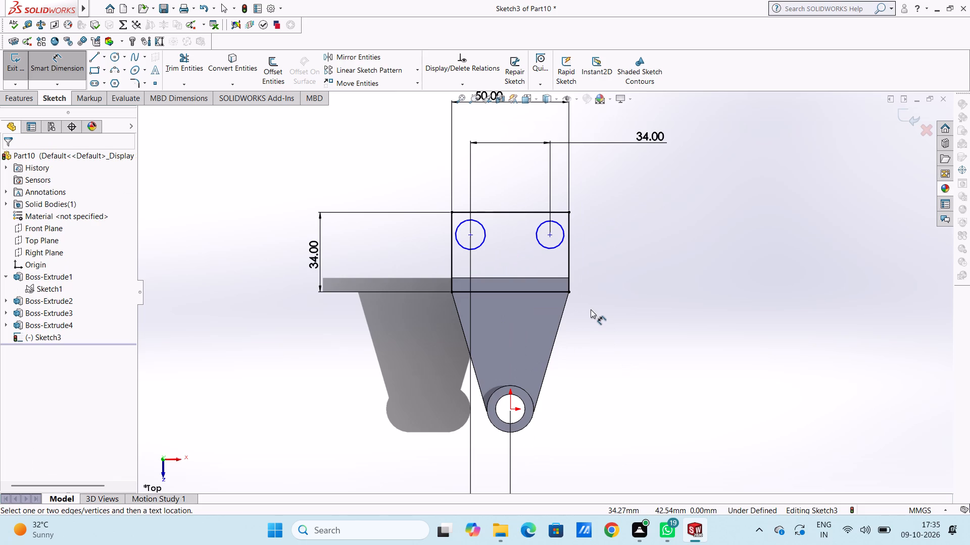
left_click(550, 237)
left_click(558, 212)
left_click(767, 217)
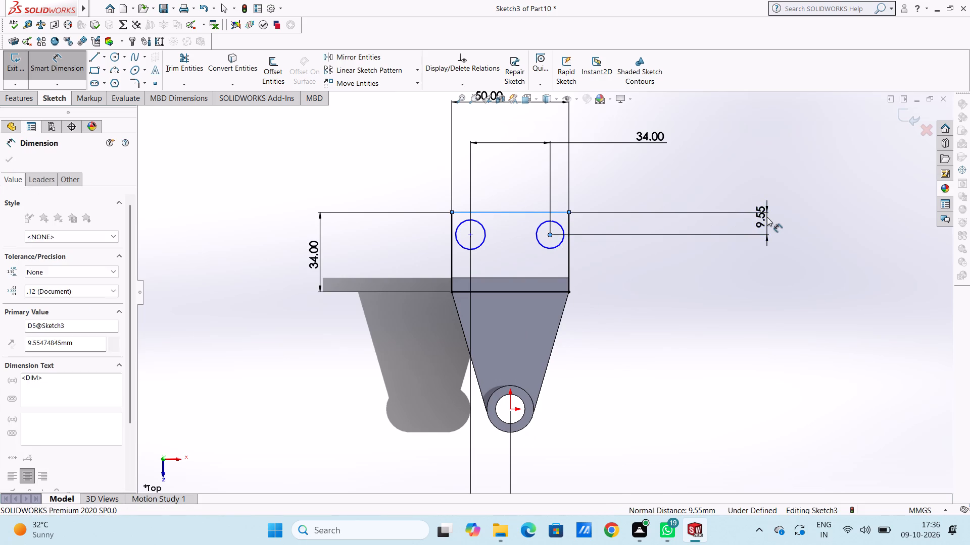
type("10")
key("Return")
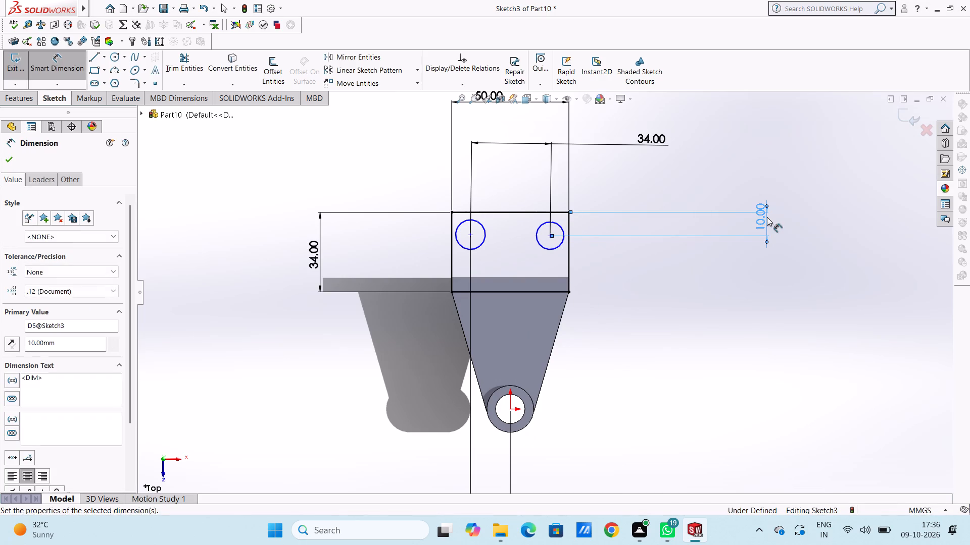
Set the distance from the negative X circle's center to the rectangle's outer edge to 10 mm.
left_click(700, 287)
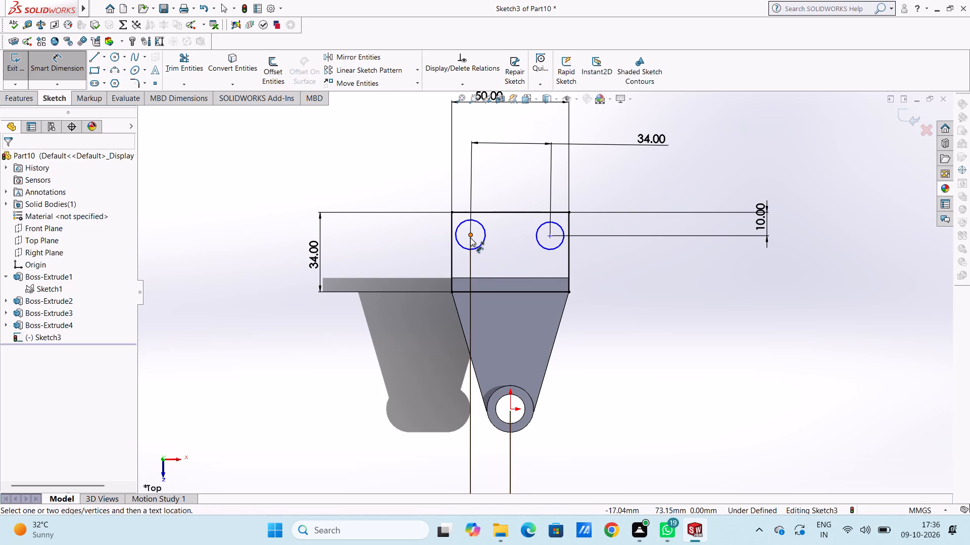
left_click(470, 238)
left_click(465, 213)
left_click(271, 222)
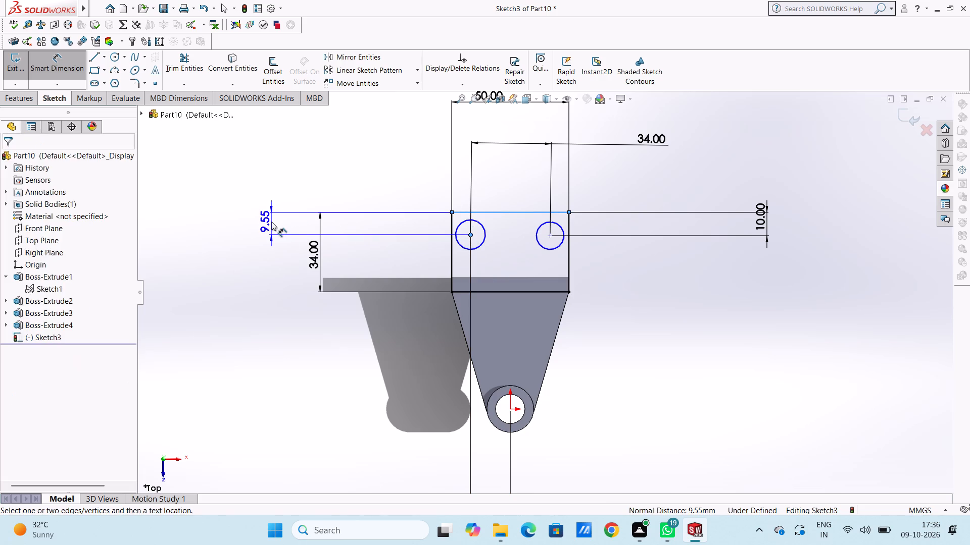
type("10")
key("Return")
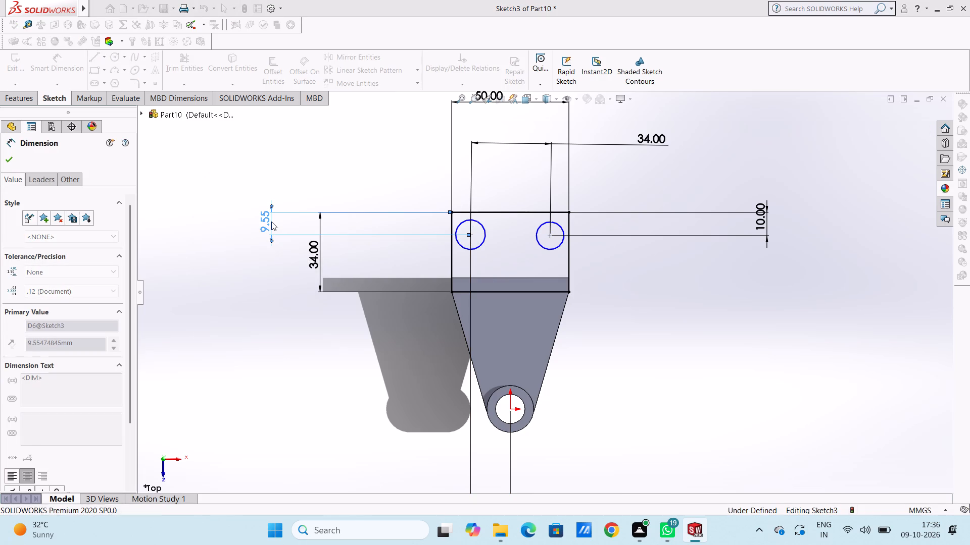
left_click(264, 310)
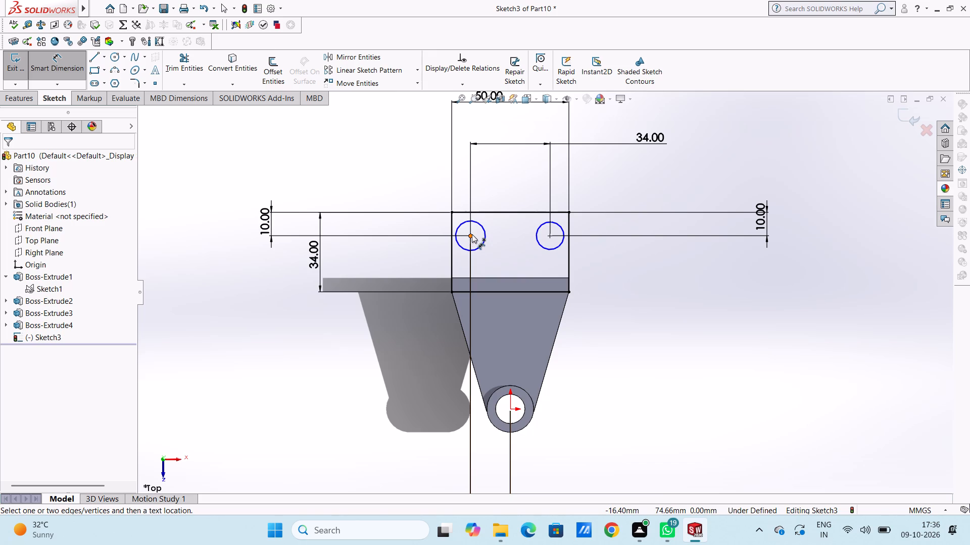
Dimension the diameters of both hole circles and set each to 8 mm.
left_click(484, 244)
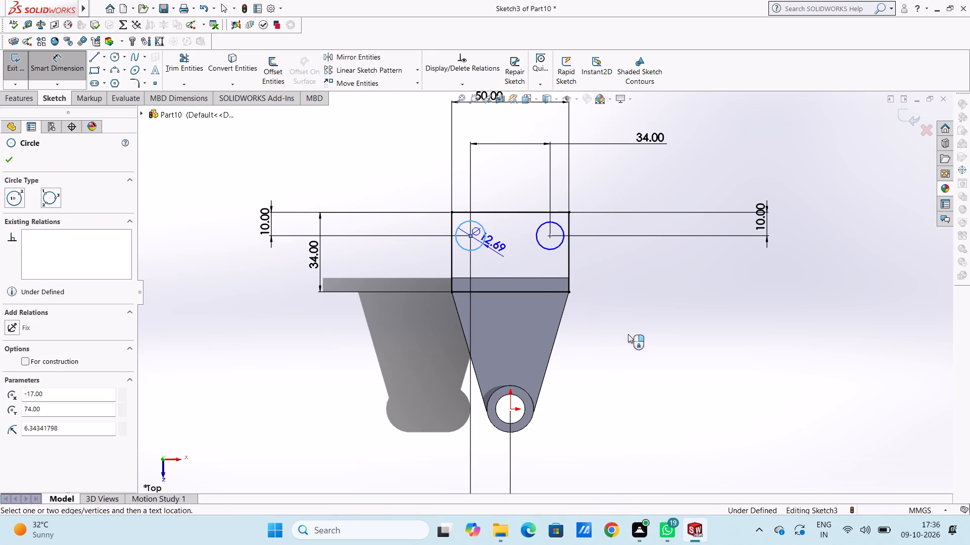
left_click(683, 372)
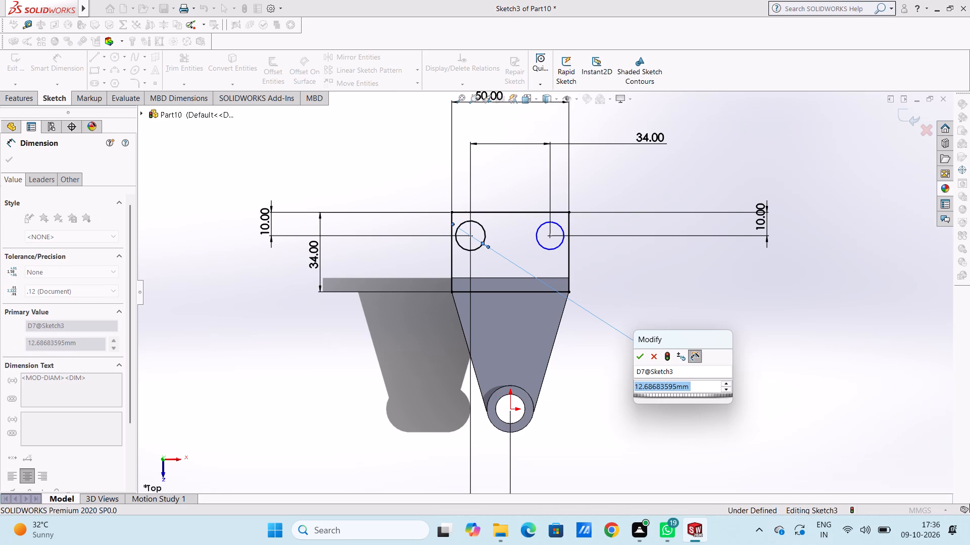
key("8")
key("Return")
left_click(713, 297)
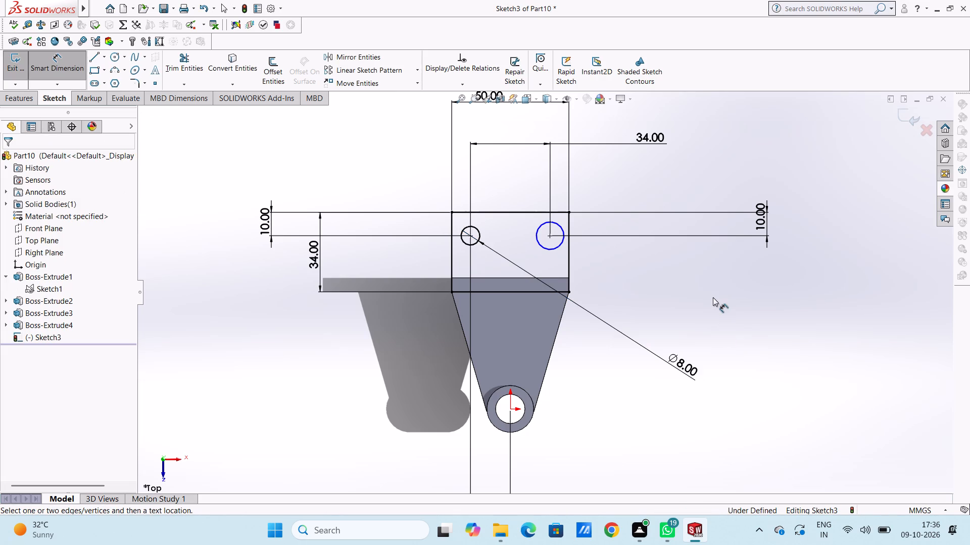
left_click(556, 248)
left_click(640, 404)
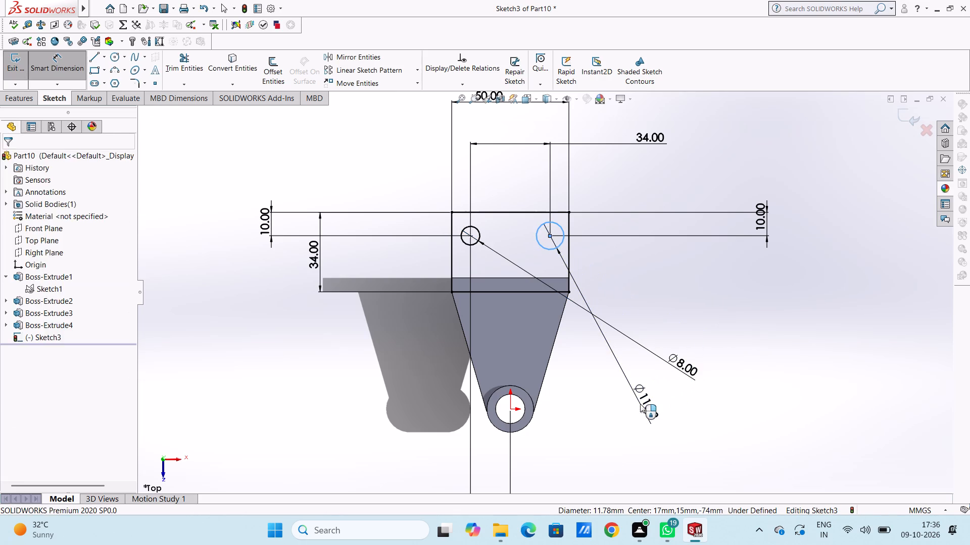
key("8")
key("Return")
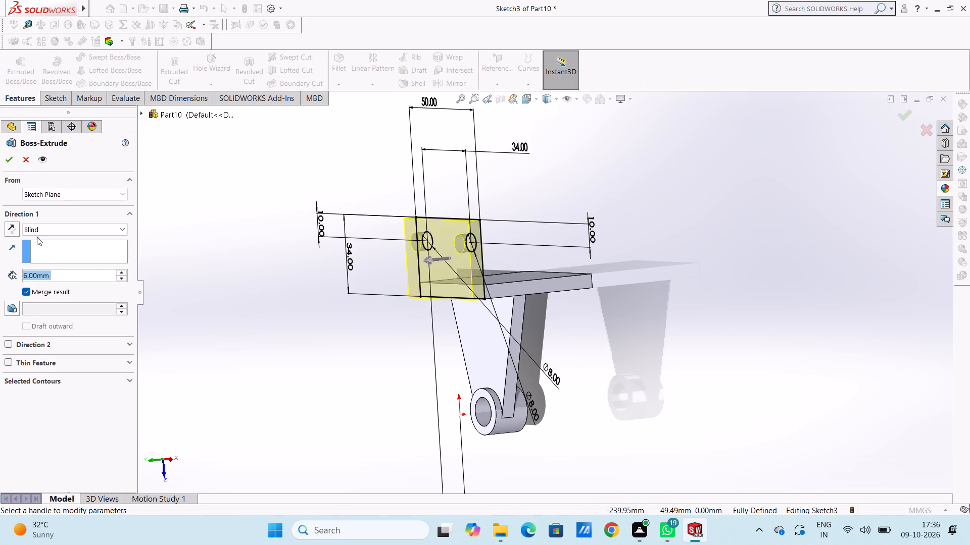
Extrude the flange sketch 6 mm in the reversed direction, merged with the body.
left_click(10, 230)
left_click(10, 156)
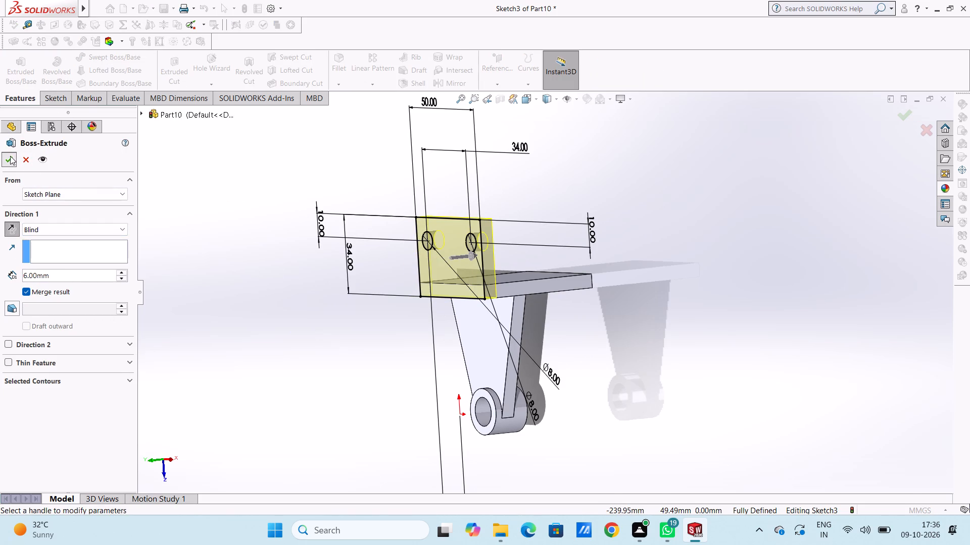
left_click(220, 277)
Extrude the same flange sketch again, 6 mm deep, starting from the end plate's opposite end face to add a second flange.
middle_click_drag(268, 351, 290, 326)
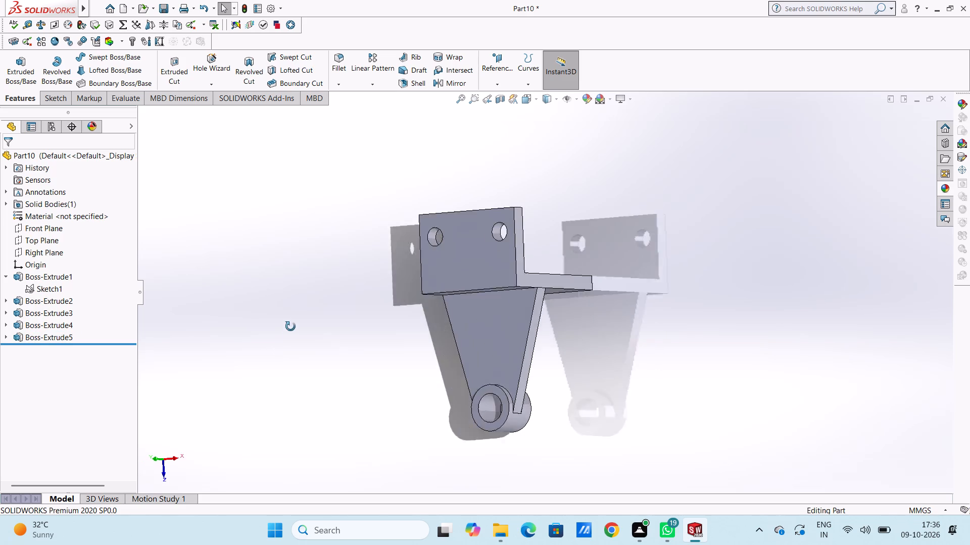
middle_click_drag(290, 326, 269, 291)
middle_click_drag(655, 318, 630, 360)
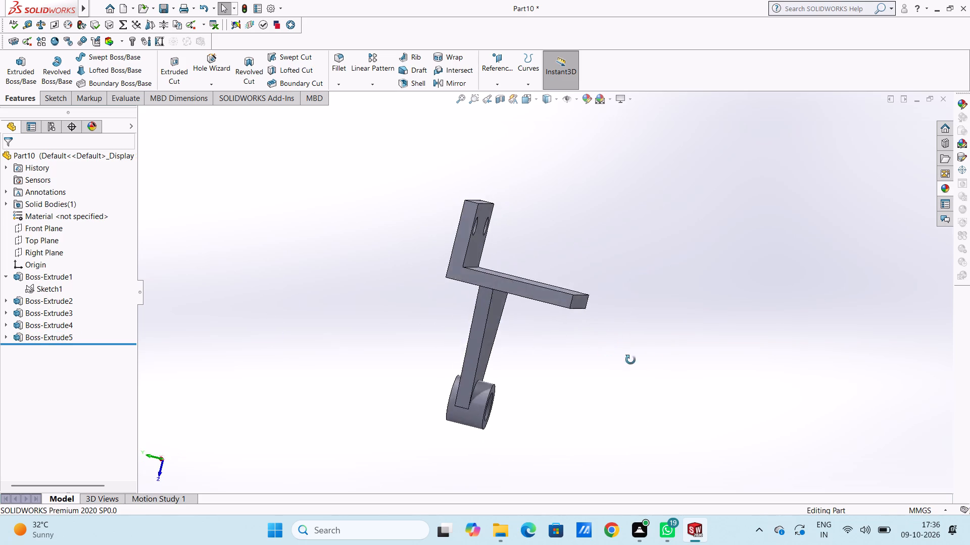
middle_click_drag(630, 360, 631, 350)
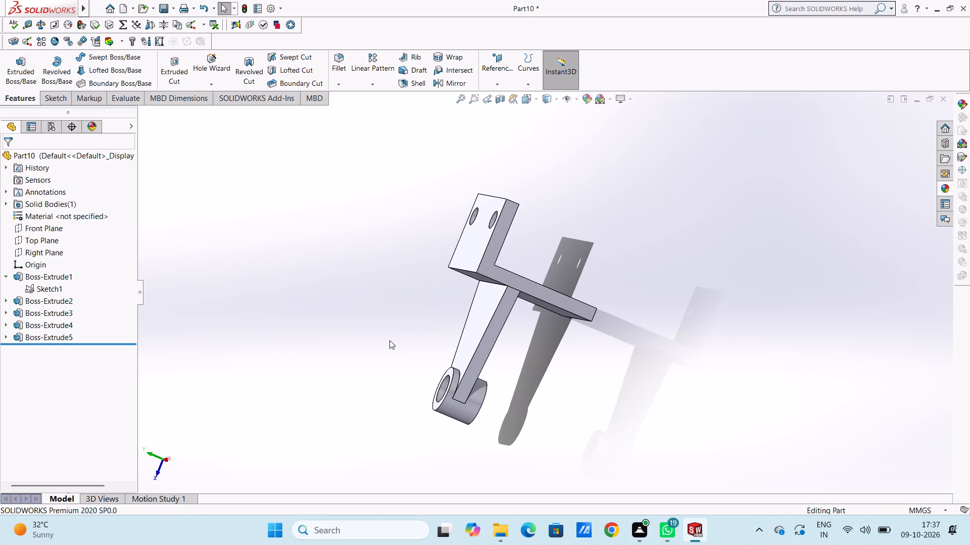
left_click(5, 336)
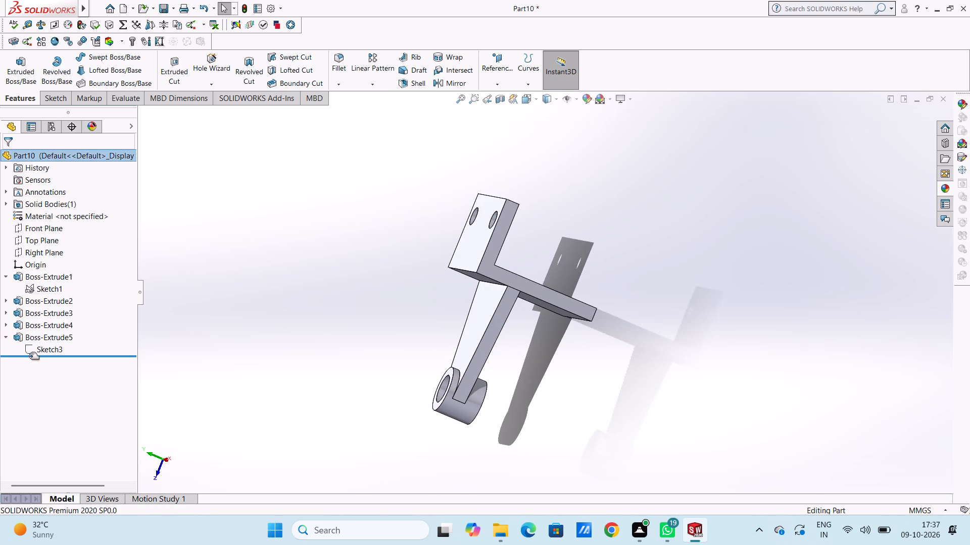
left_click(33, 352)
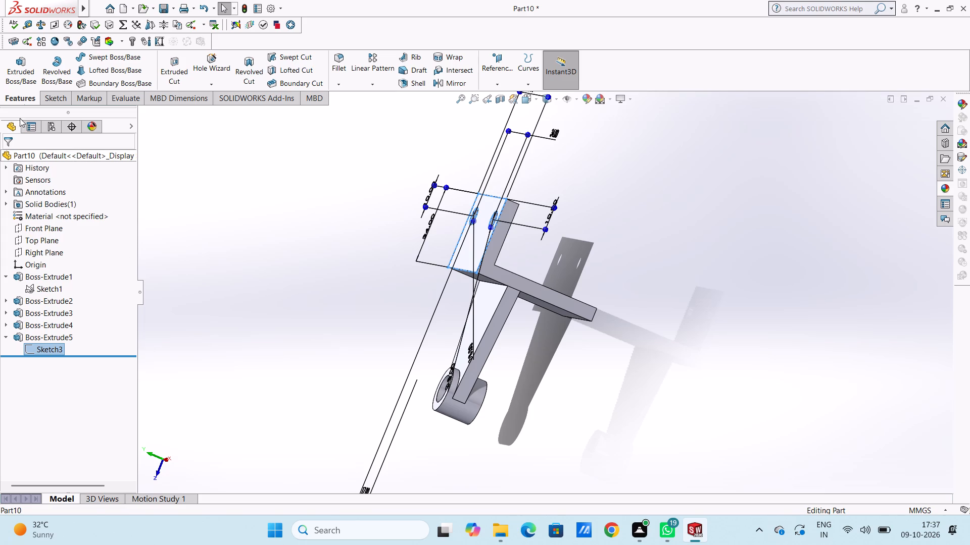
left_click(22, 67)
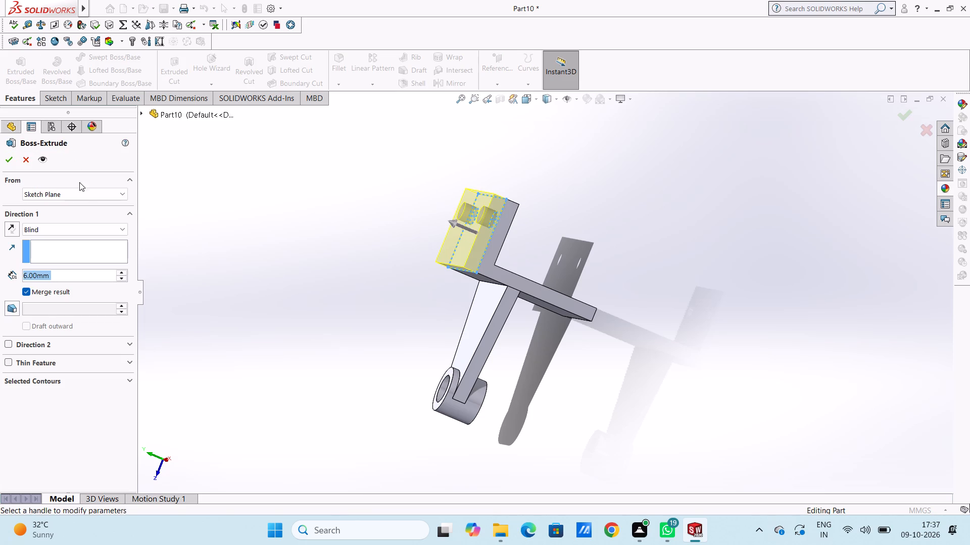
left_click(88, 196)
left_click(77, 212)
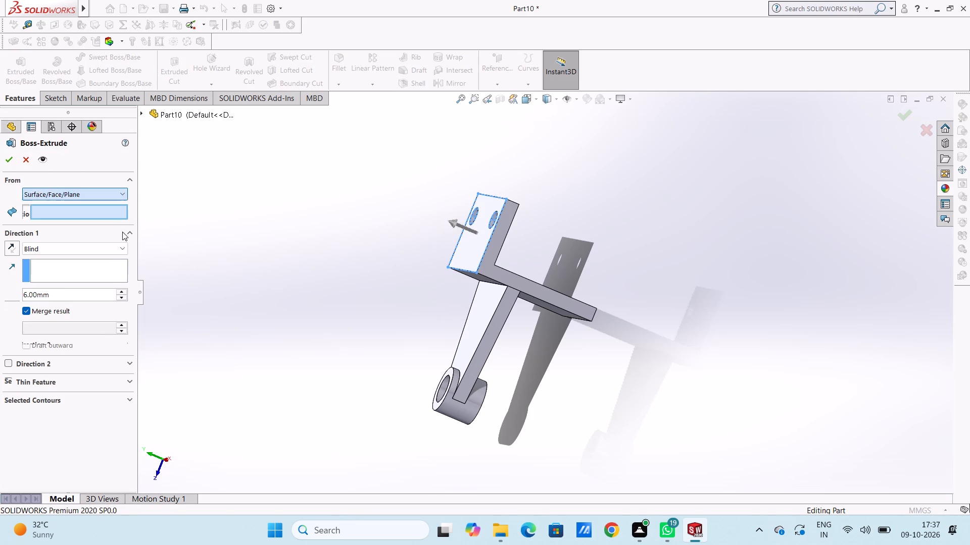
middle_click_drag(689, 305, 640, 304)
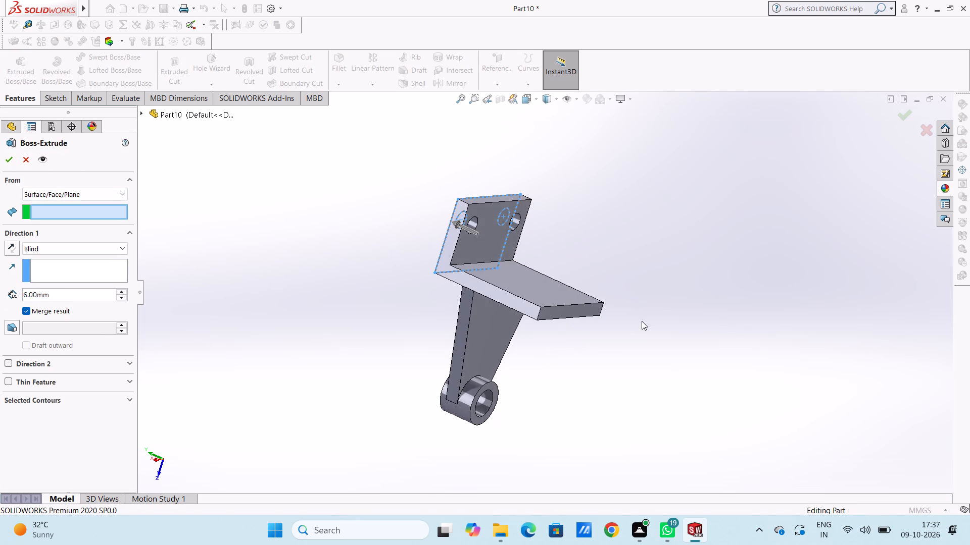
left_click(583, 313)
middle_click_drag(287, 321, 305, 336)
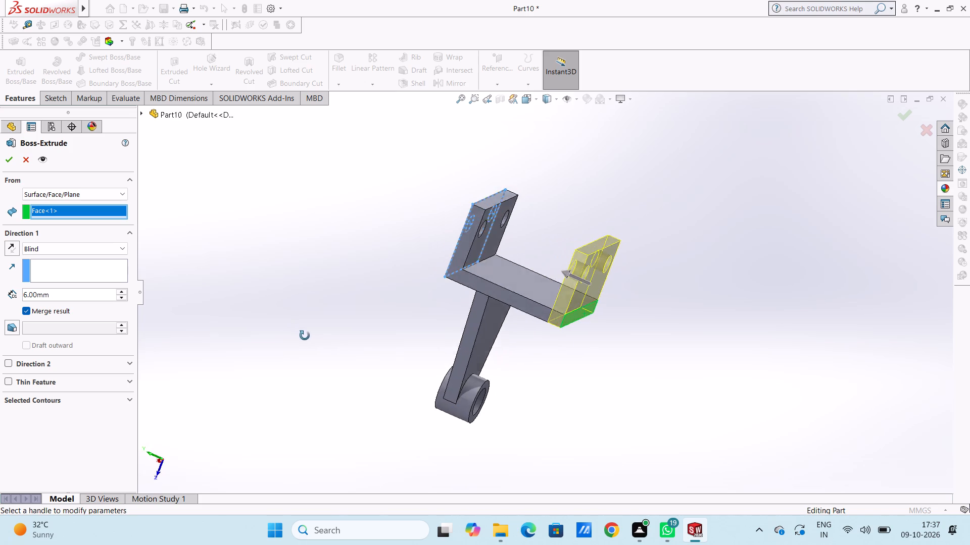
middle_click_drag(305, 336, 316, 351)
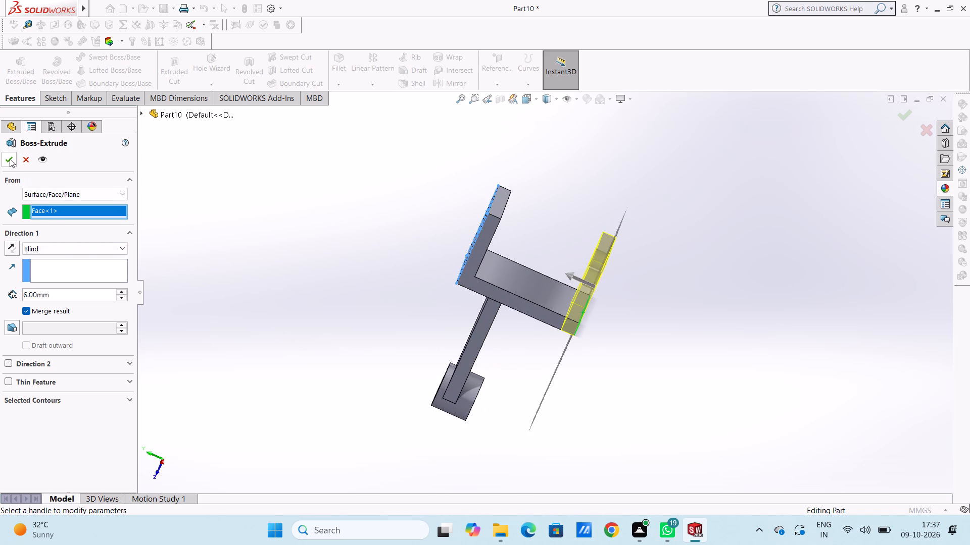
left_click(10, 158)
Examine the bracket and its two flanges from several sides.
left_click_drag(249, 306, 253, 311)
middle_click_drag(269, 303, 356, 280)
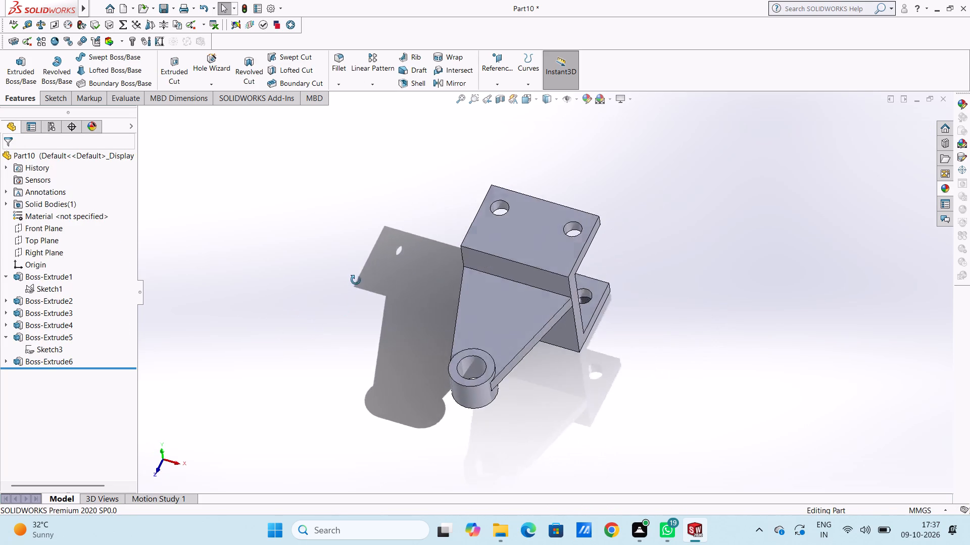
middle_click_drag(356, 280, 311, 294)
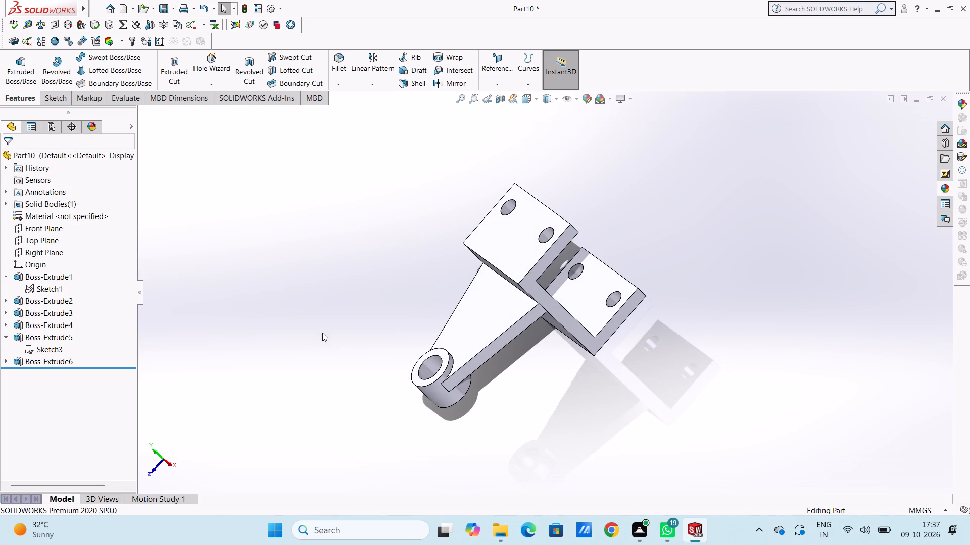
middle_click_drag(328, 366, 364, 254)
scroll(357, 360, "up", 1)
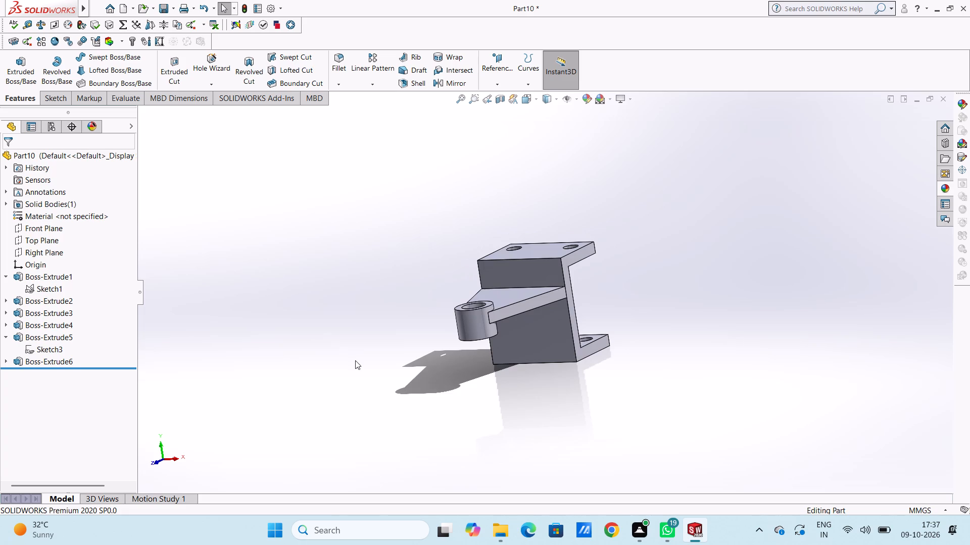
middle_click_drag(361, 347, 354, 399)
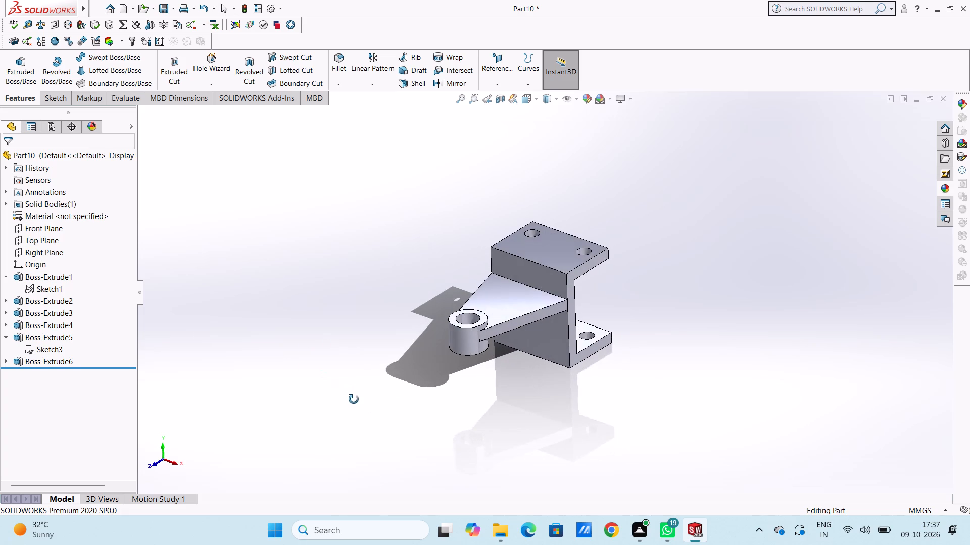
middle_click_drag(354, 399, 354, 400)
scroll(354, 400, "down", 1)
scroll(347, 396, "up", 1)
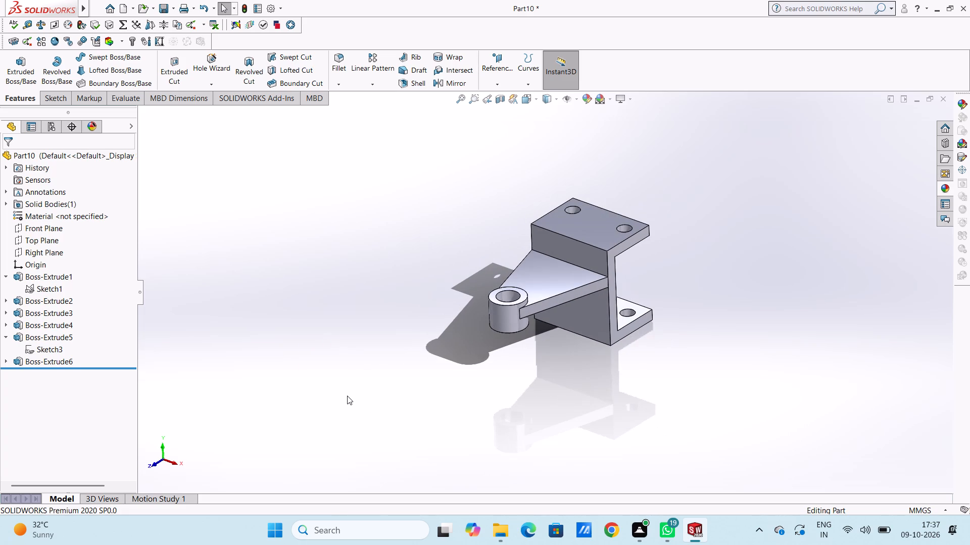
scroll(347, 407, "down", 1)
middle_click_drag(348, 405, 321, 321)
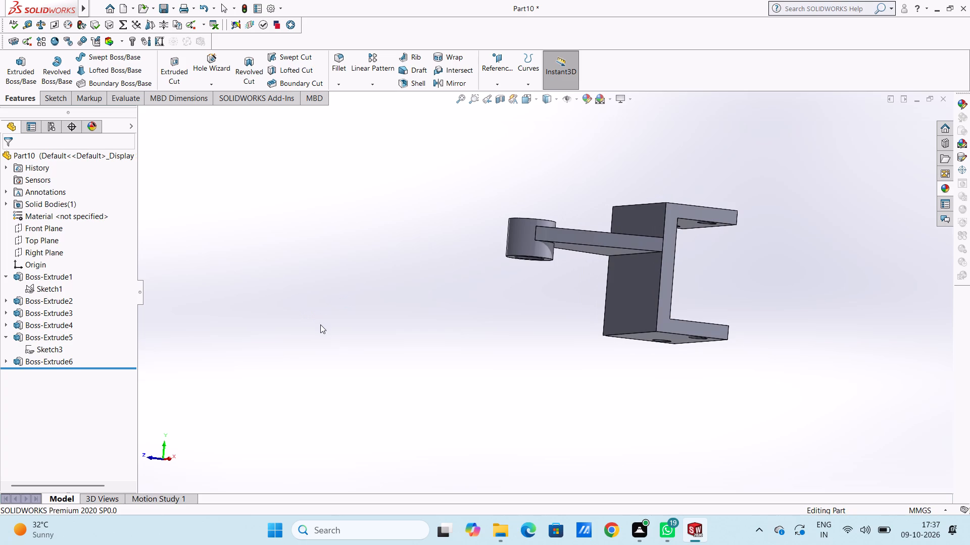
Start a sketch on the outer face of the second flange and draw a circle about 4.25 mm in radius centered on the origin.
middle_click_drag(468, 362, 469, 340)
middle_click_drag(469, 340, 460, 288)
left_click(647, 341)
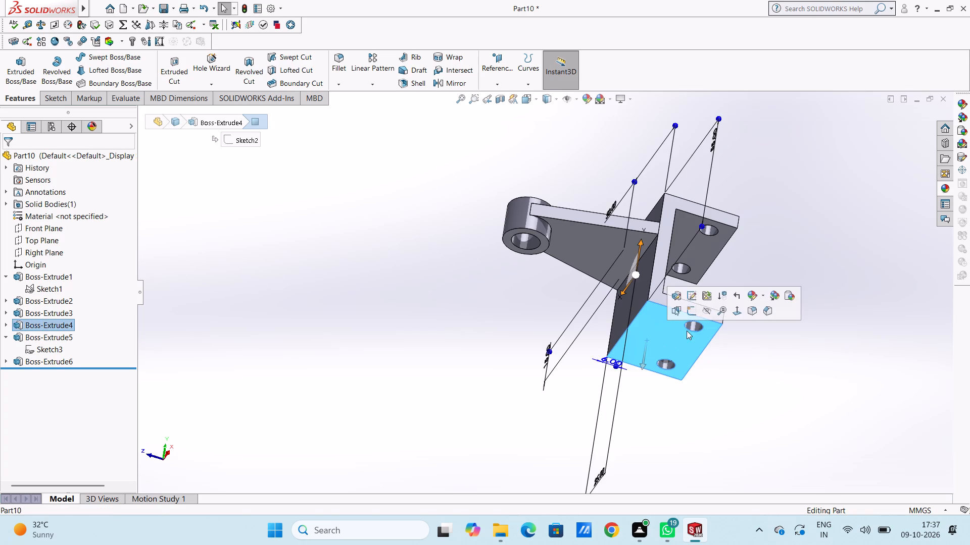
left_click(691, 313)
left_click(733, 280)
middle_click_drag(721, 268, 765, 339)
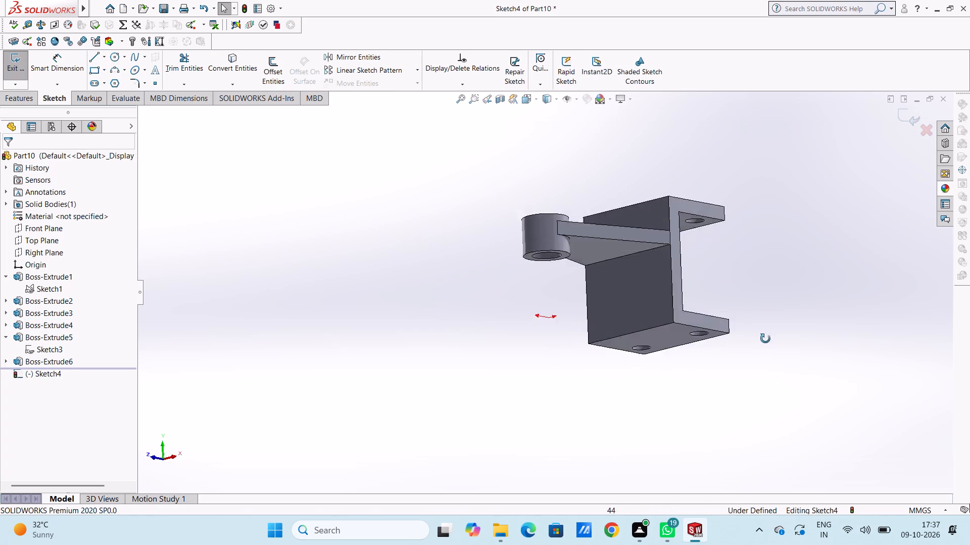
middle_click_drag(765, 339, 756, 375)
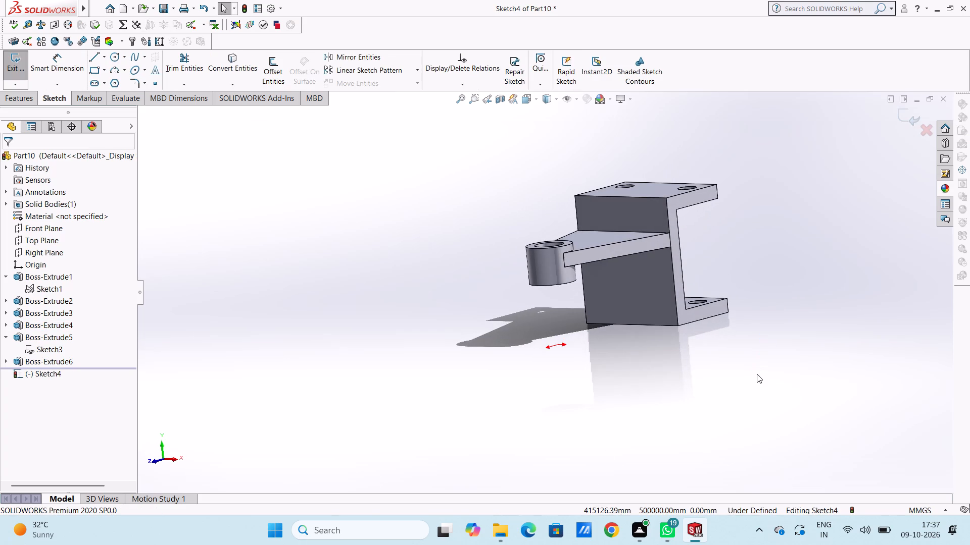
key("ctrl+5")
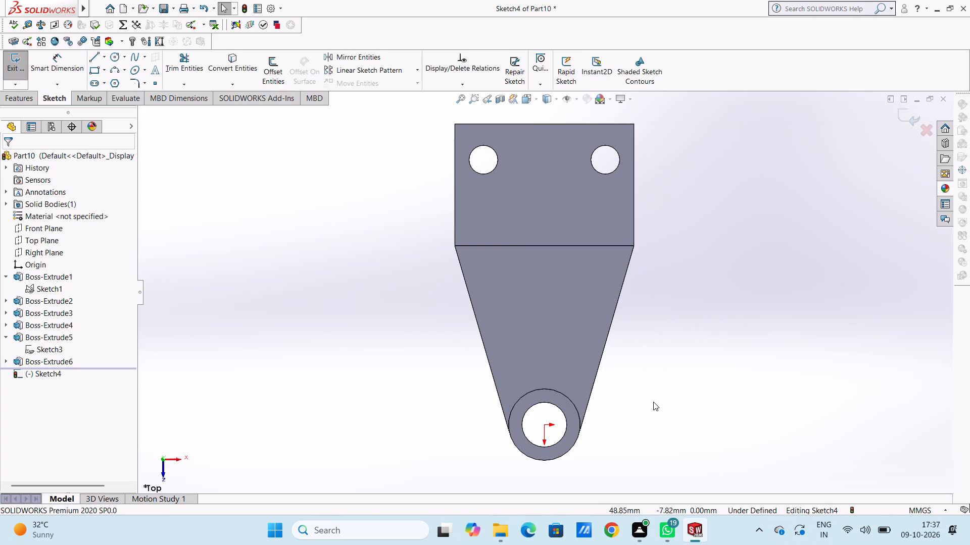
left_click(116, 58)
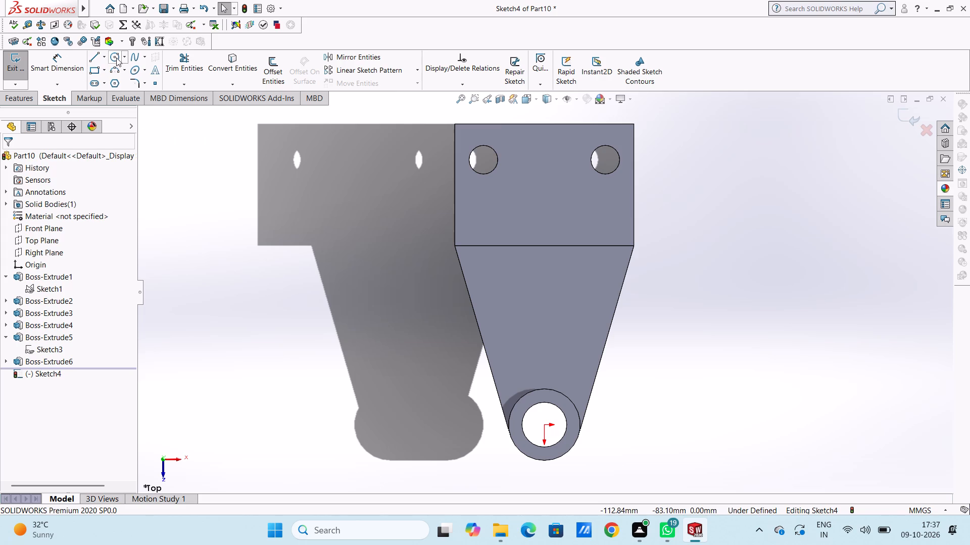
left_click(545, 424)
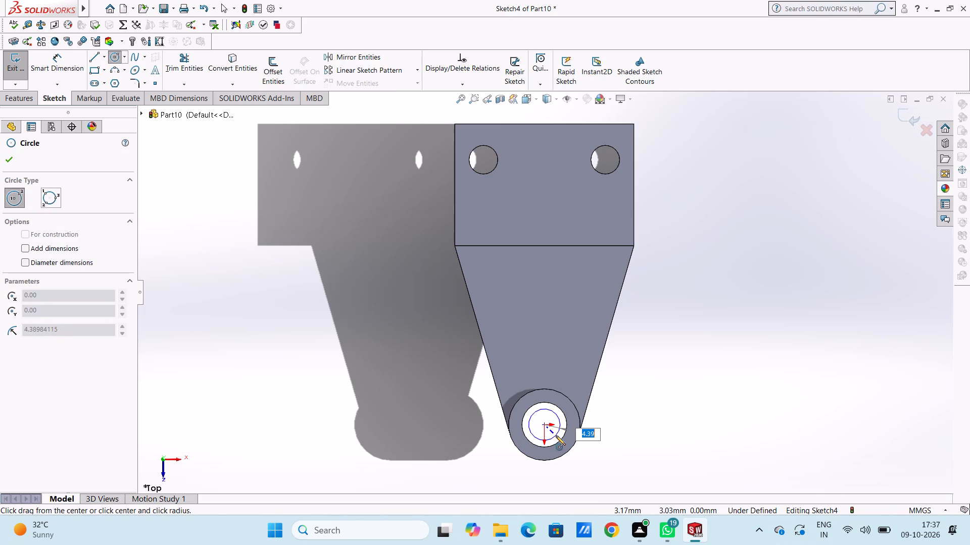
left_click(553, 437)
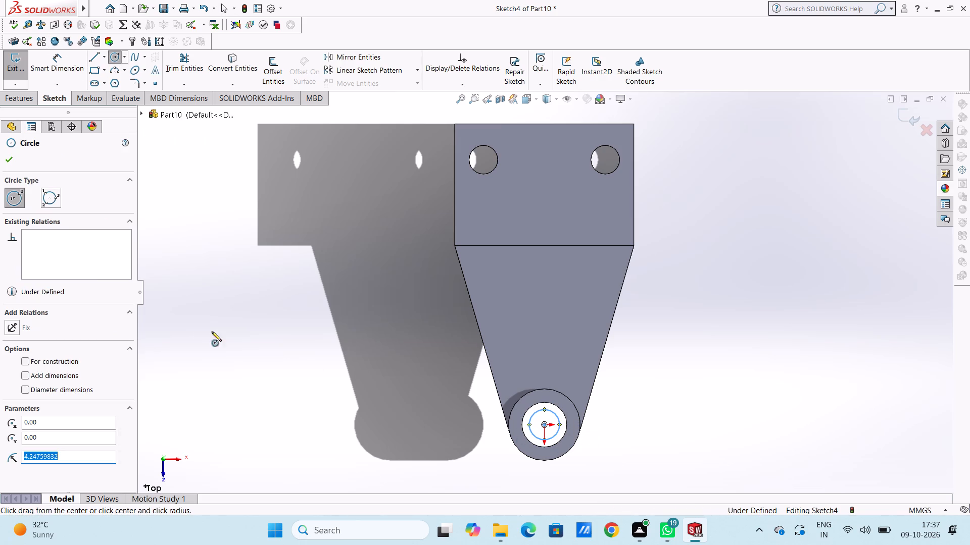
left_click(11, 163)
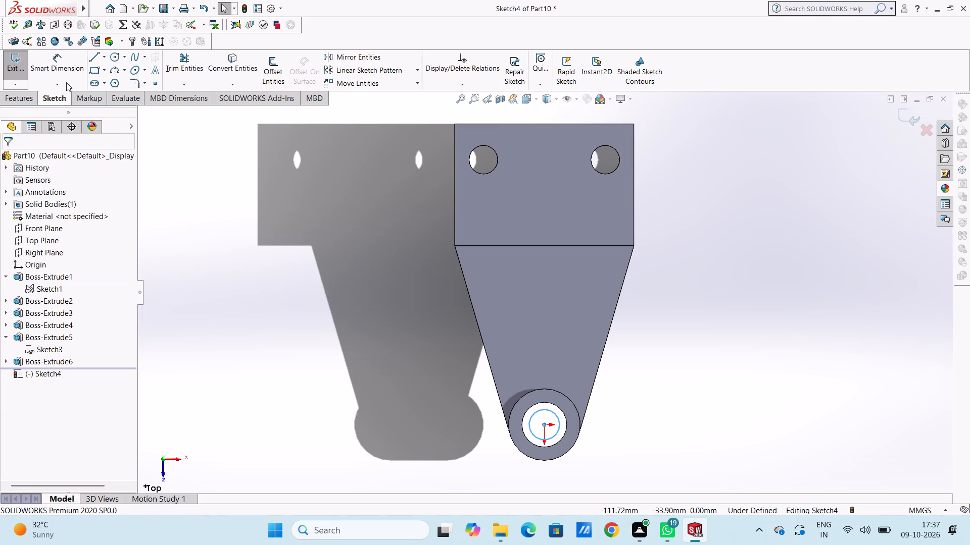
Dimension the origin-centered circle to a diameter of 10 mm.
left_click(70, 68)
left_click(533, 430)
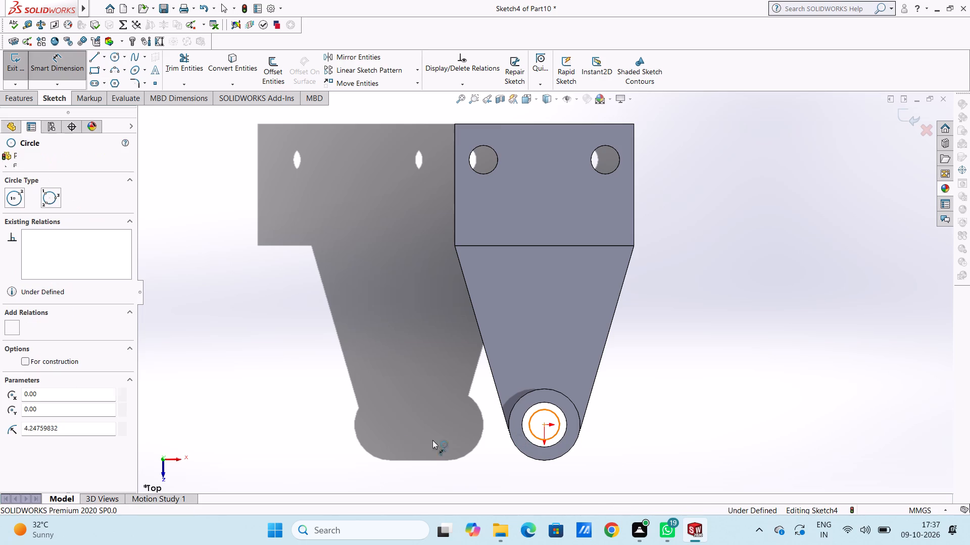
left_click(266, 448)
type("10")
key("Return")
left_click(326, 377)
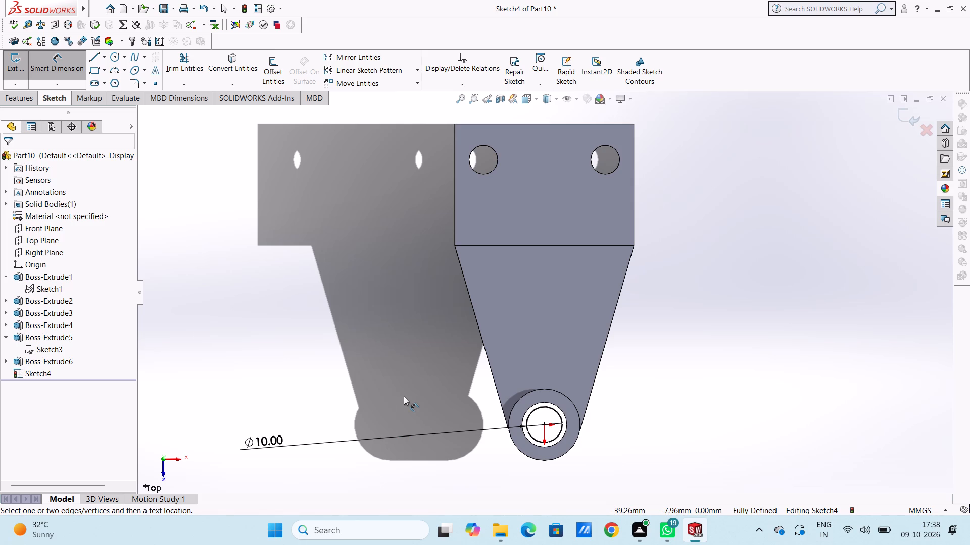
Draw a concentric circle of 10 mm radius centered on the origin and dimension its diameter as 20 mm.
scroll(403, 396, "up", 2)
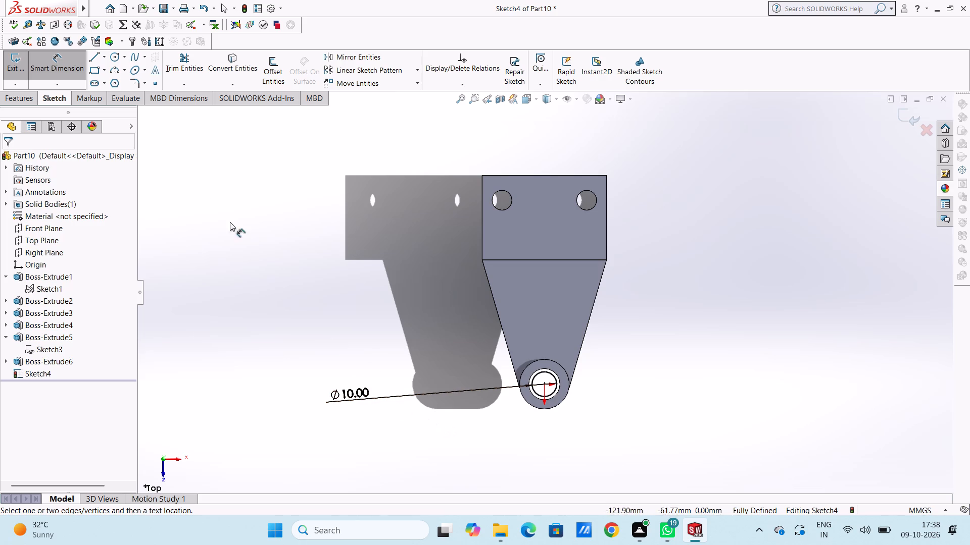
left_click(116, 59)
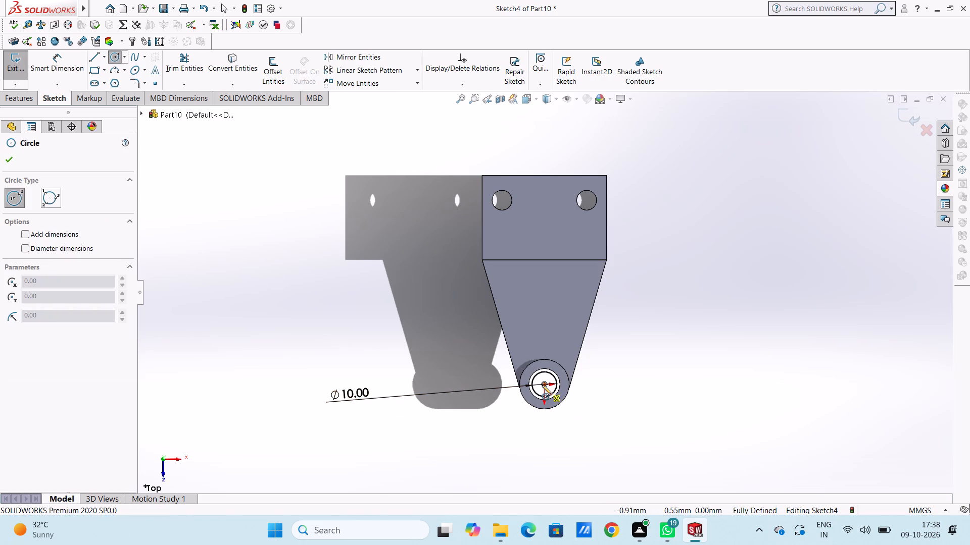
left_click(543, 385)
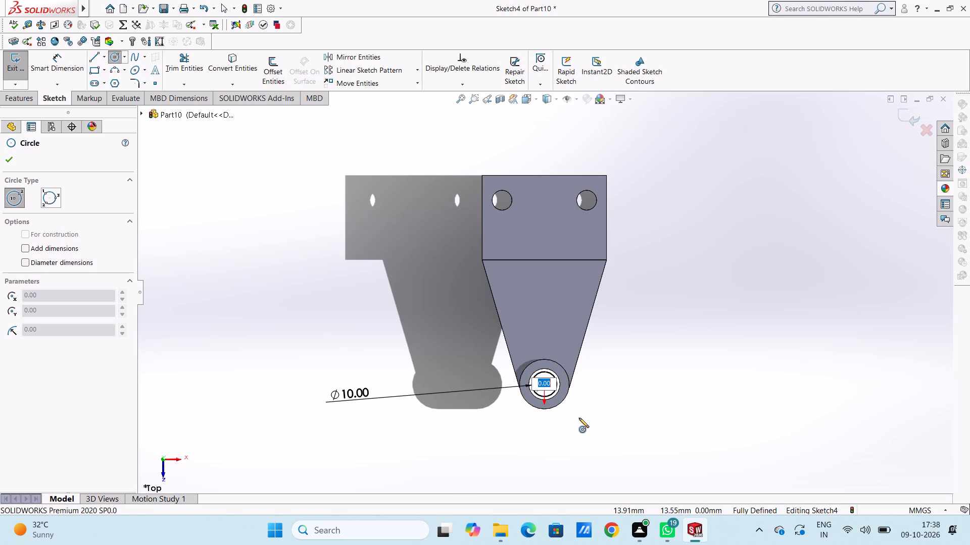
type("10")
key("Return")
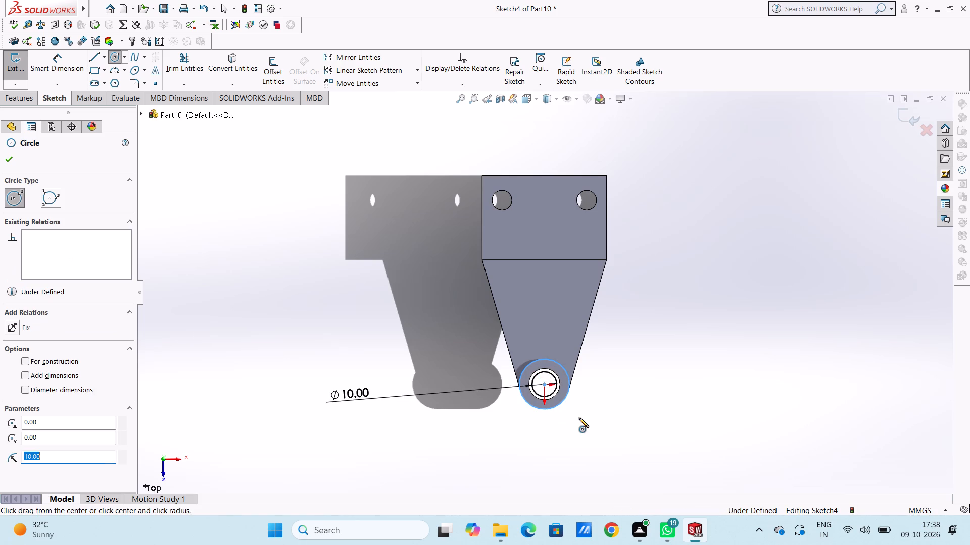
left_click(9, 163)
left_click(70, 62)
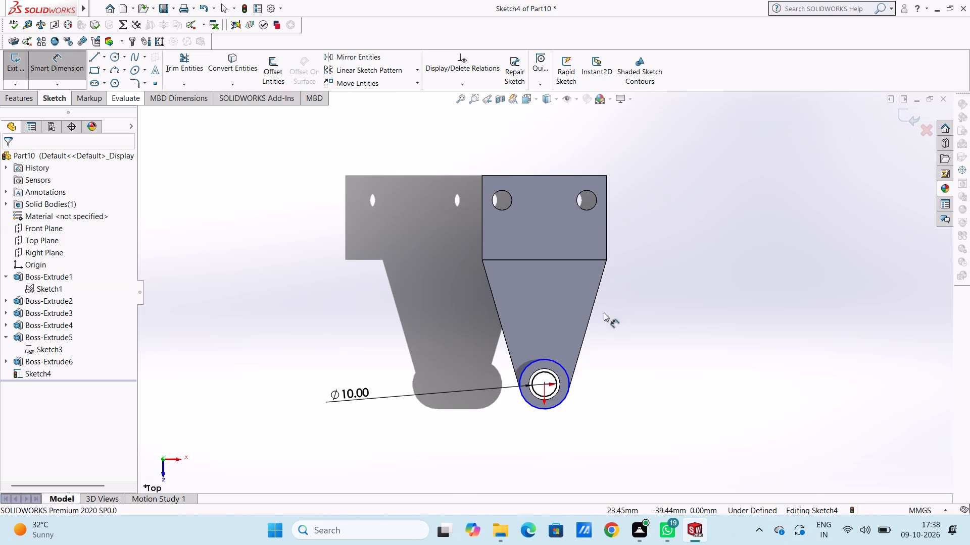
left_click(559, 366)
left_click(746, 291)
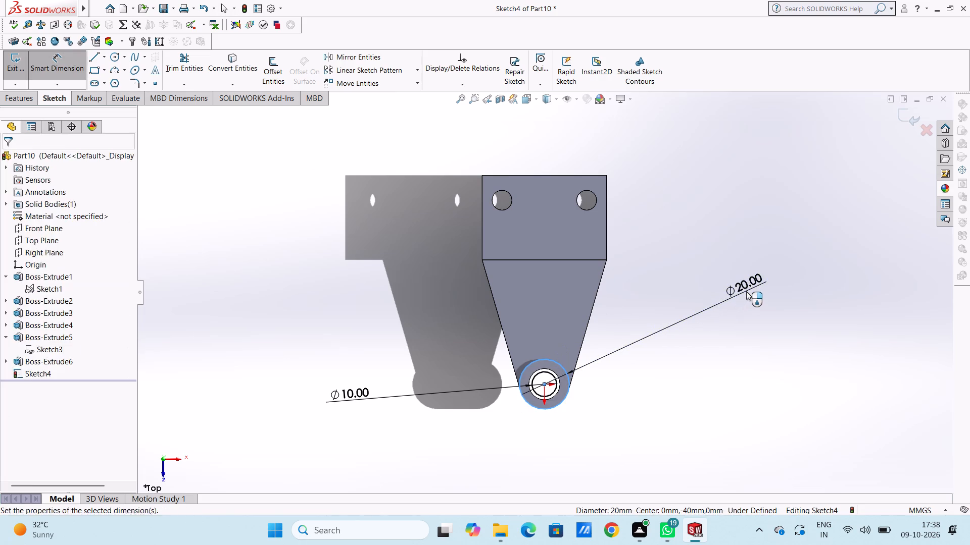
left_click(703, 275)
left_click(689, 287)
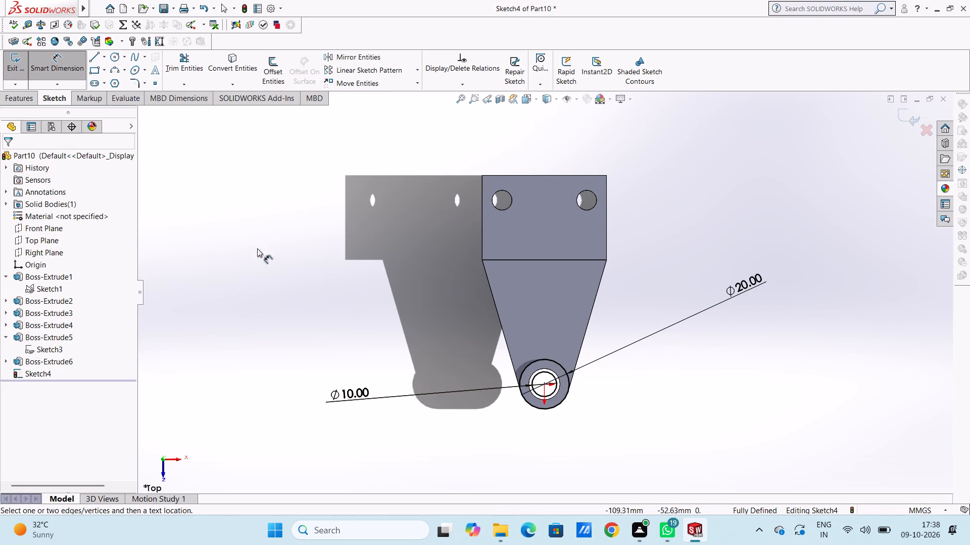
Sketch a line along the flange's edge between its two corners and a slanted line from each corner to the 20 mm circle.
left_click(93, 56)
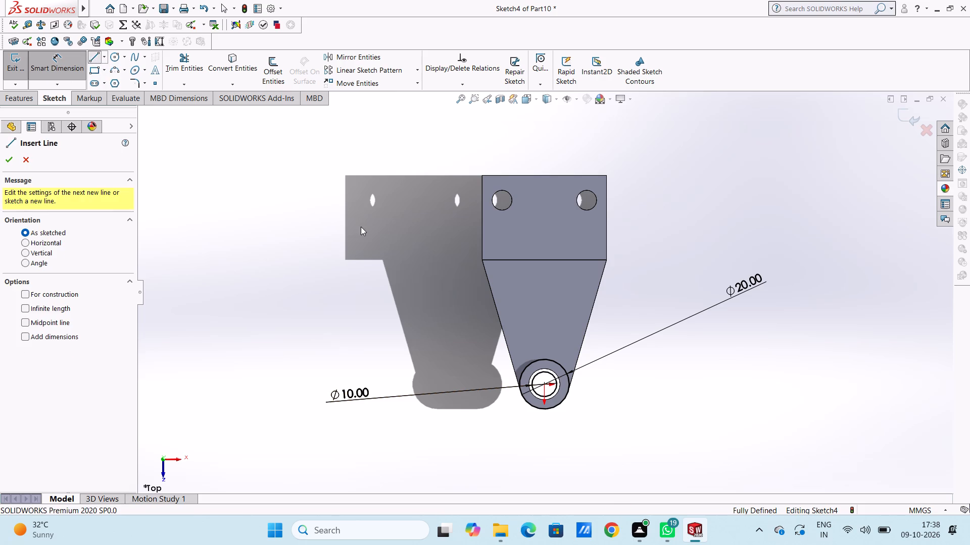
left_click(481, 258)
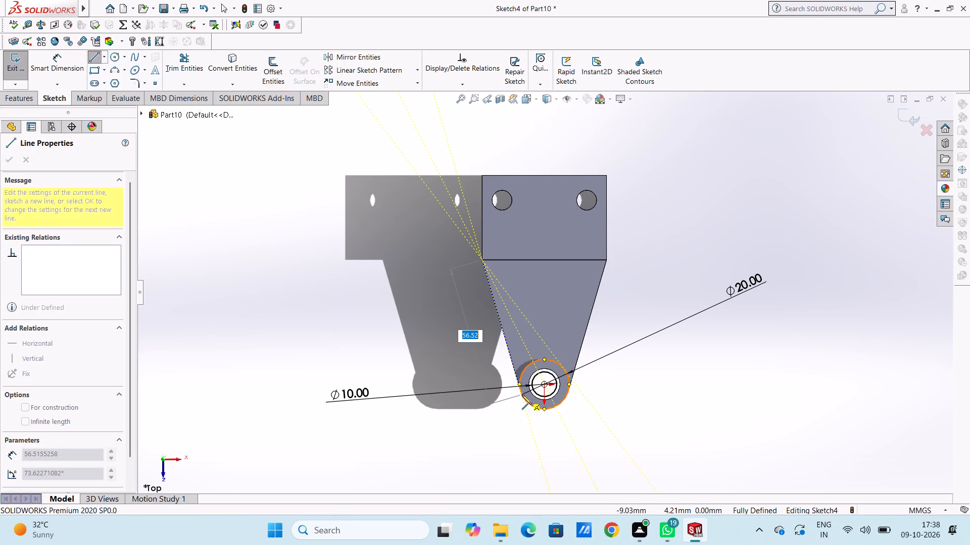
left_click(522, 395)
key("Escape")
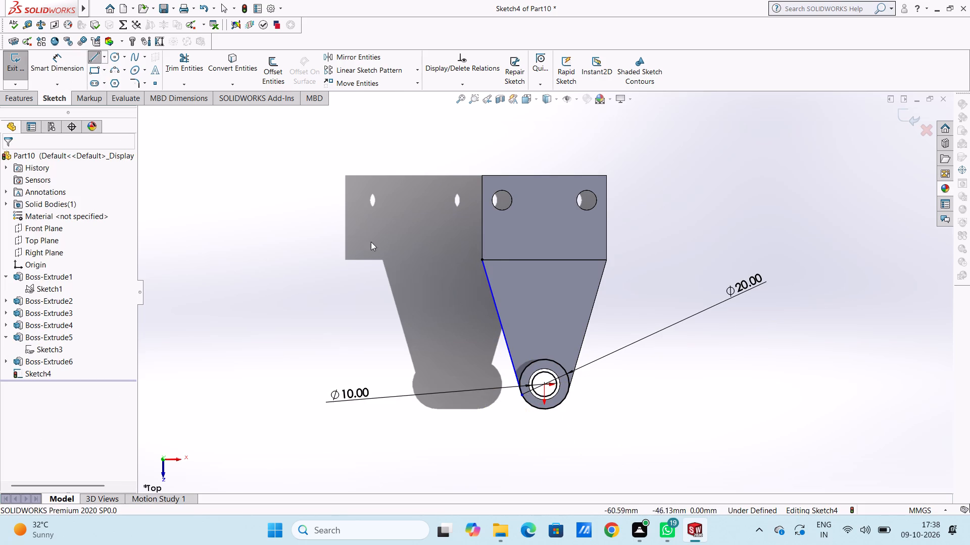
left_click(95, 59)
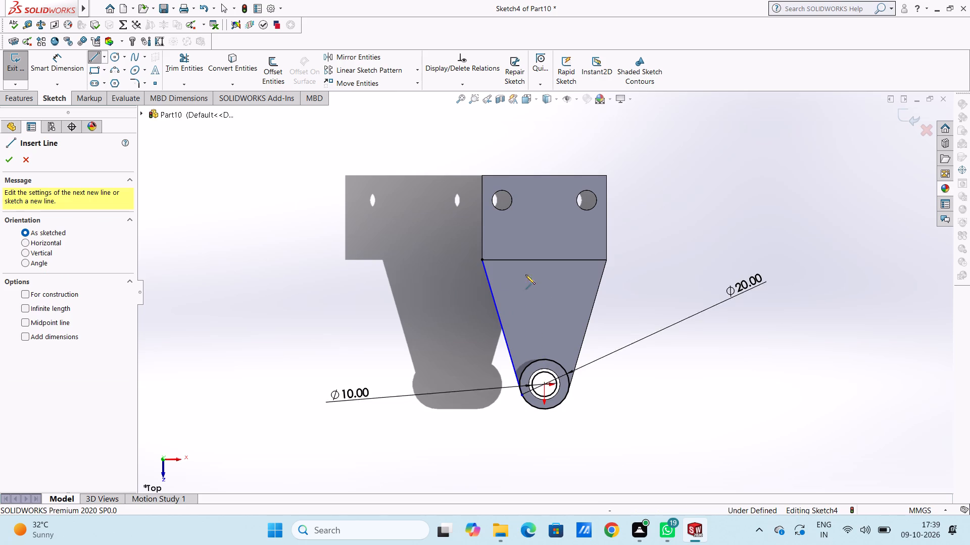
left_click(480, 261)
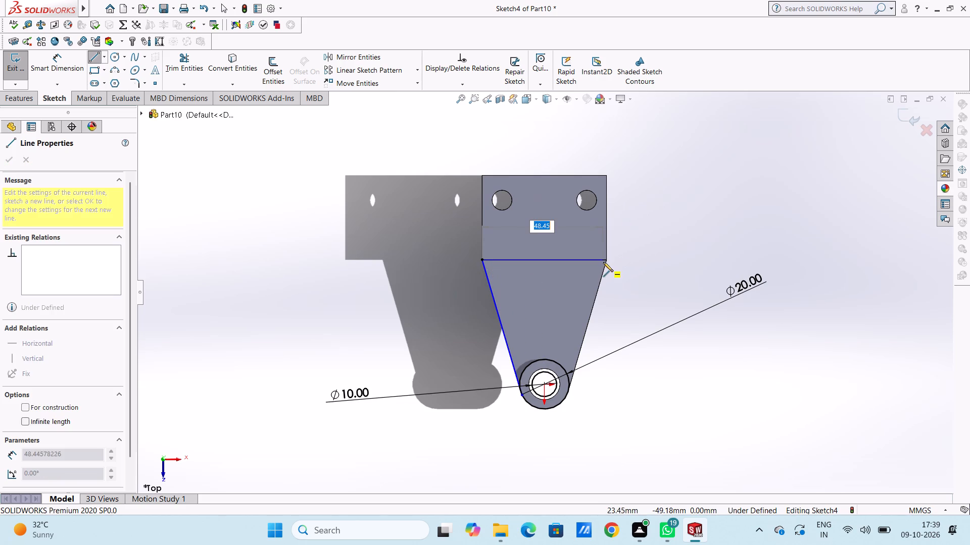
left_click(607, 259)
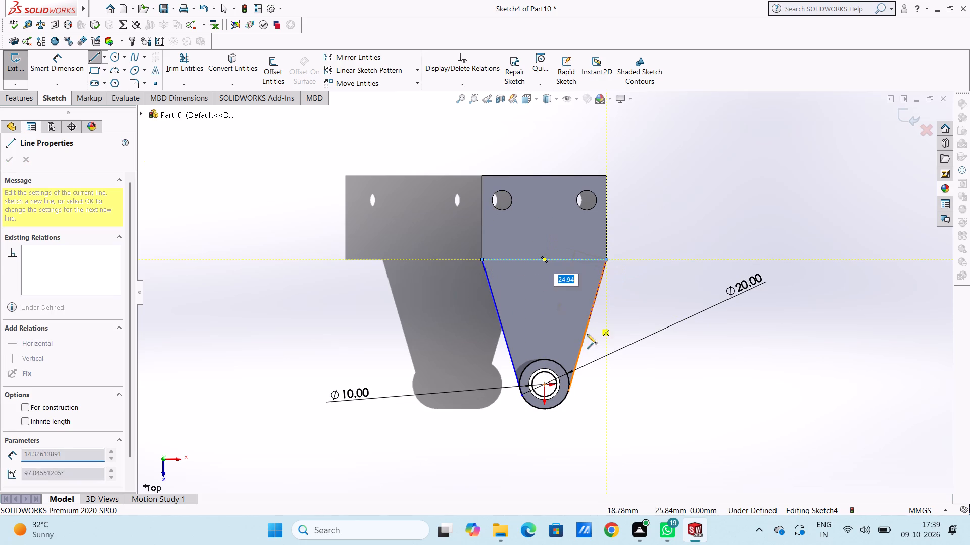
left_click(566, 395)
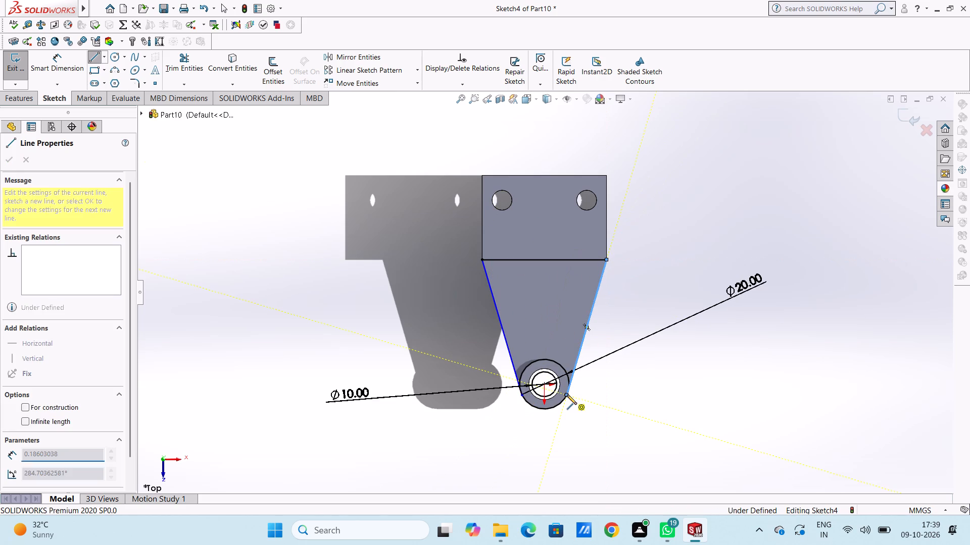
key("Escape")
key("Escape")
key("Escape")
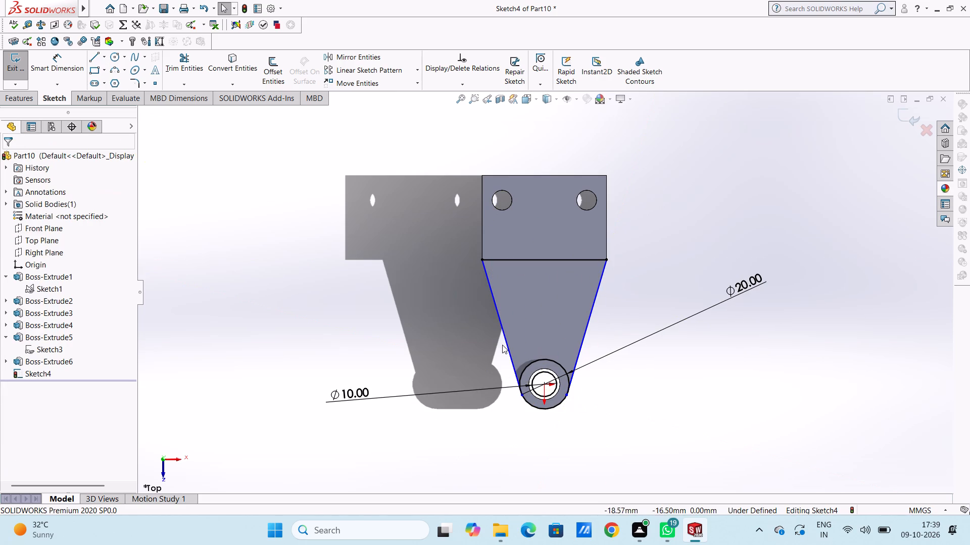
Make both slanted lines tangent to the 20 mm circle.
left_click(505, 345)
left_click(524, 369, "ctrl")
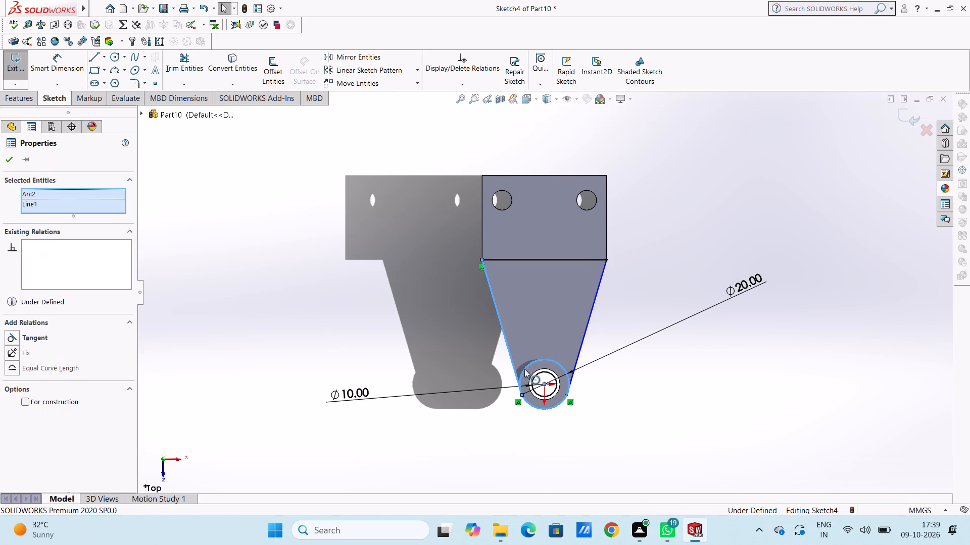
left_click(19, 338)
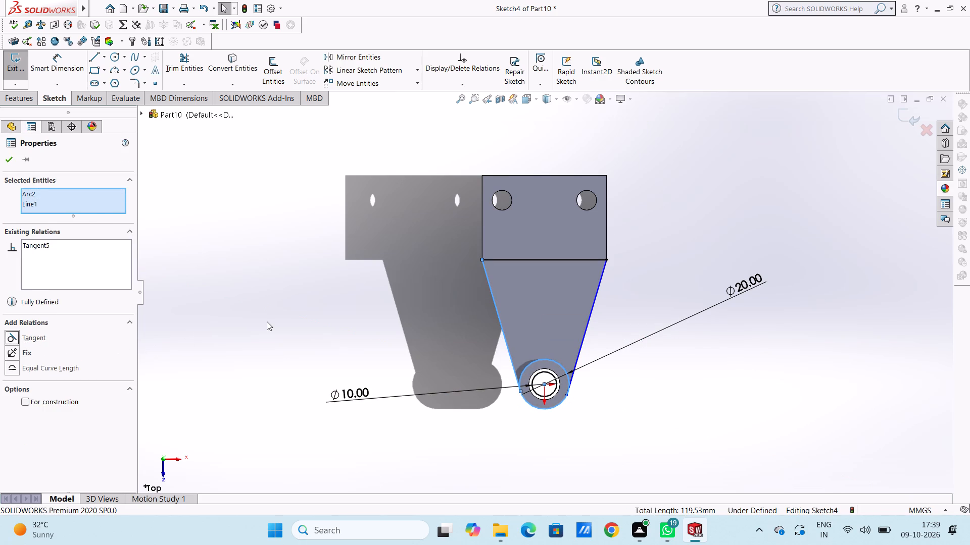
left_click(267, 321)
left_click(586, 335)
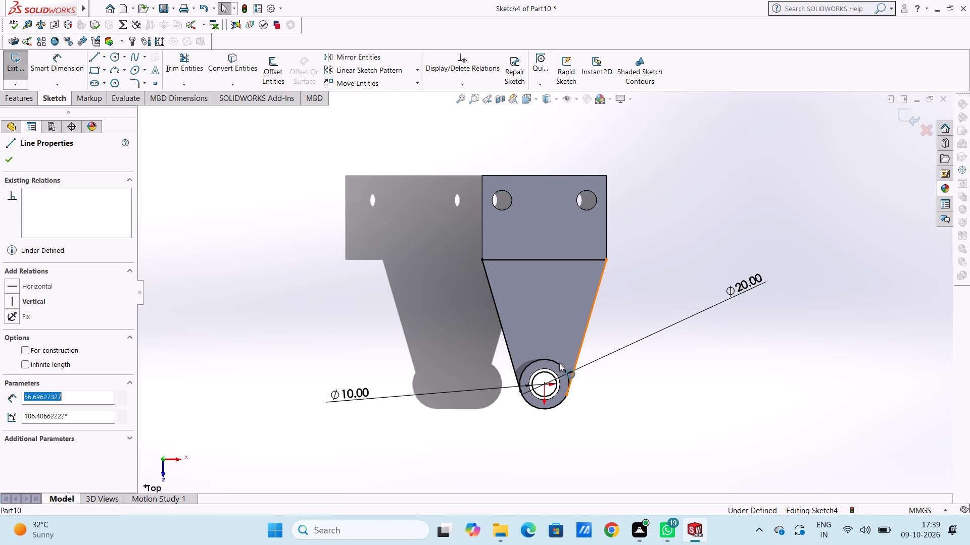
left_click(562, 367, "ctrl")
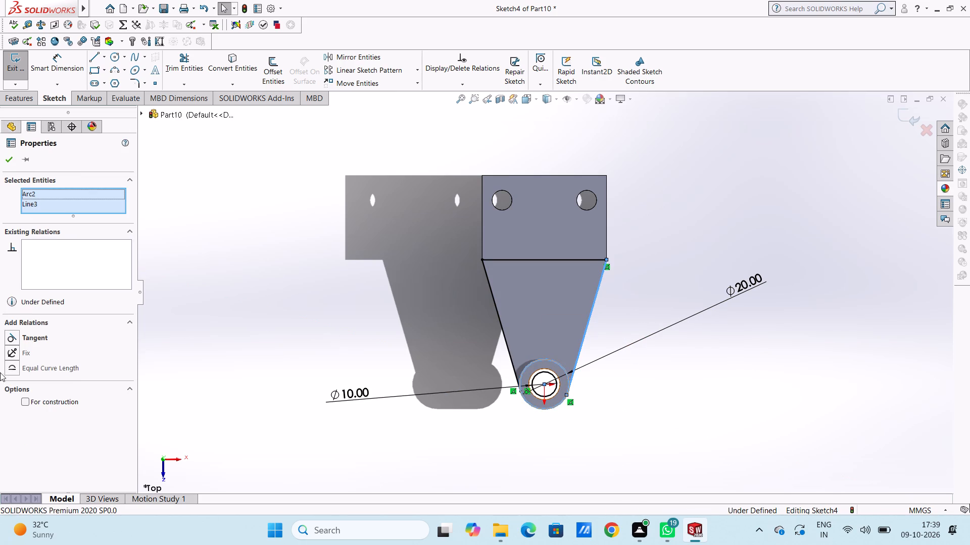
left_click(7, 338)
left_click(221, 353)
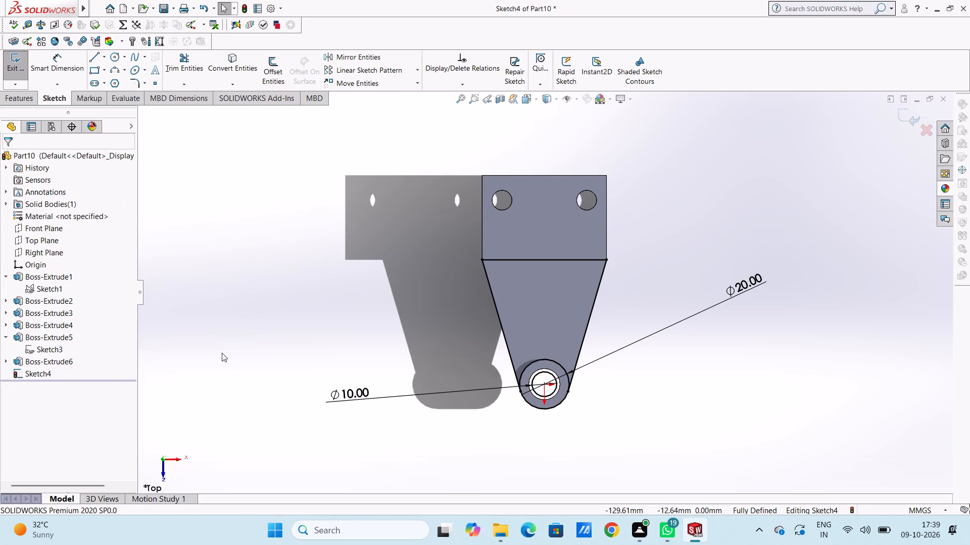
Extrude the tapered region and the ring around the 10 mm hole 6 mm in the reversed direction, merged with the body.
middle_click_drag(374, 424, 357, 324)
right_click_drag(375, 373, 357, 324)
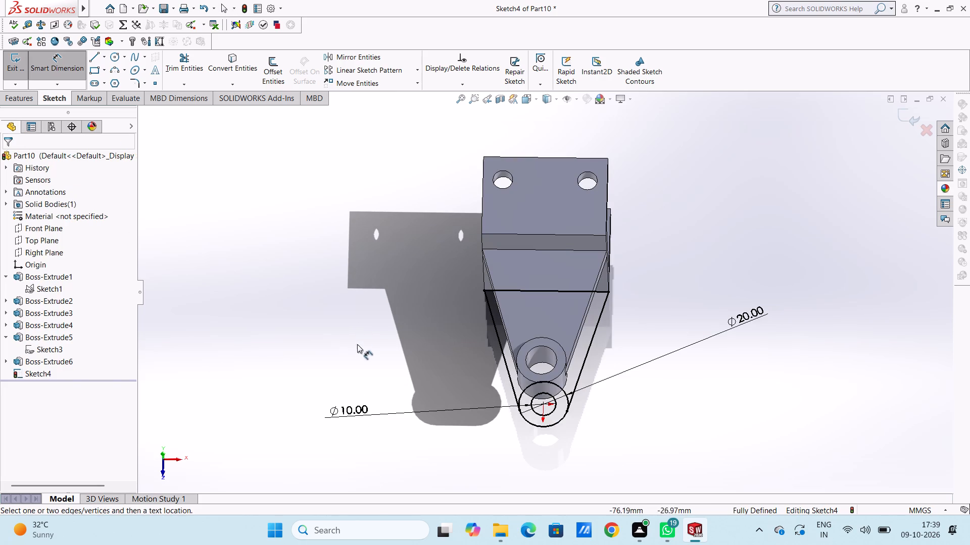
middle_click_drag(378, 376, 331, 284)
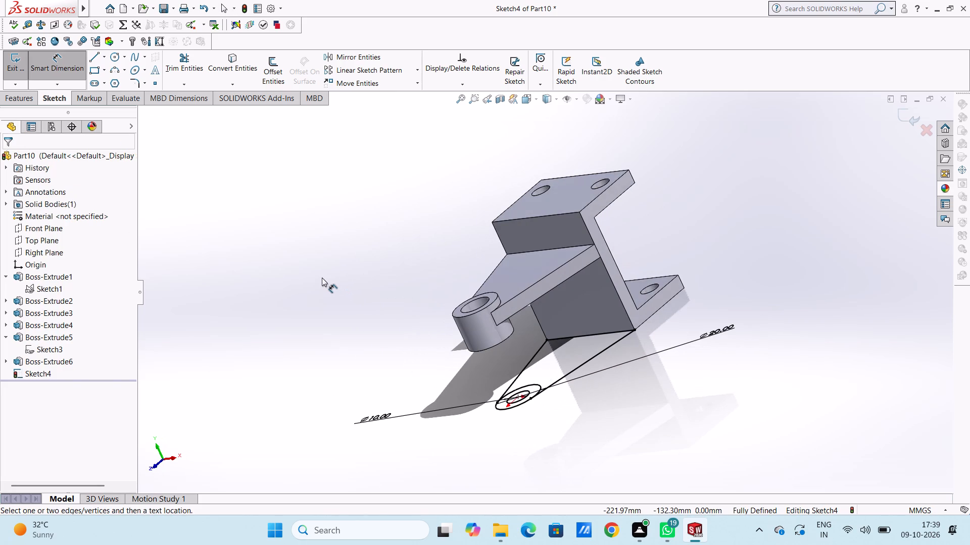
scroll(327, 169, "up", 2)
scroll(645, 347, "down", 2)
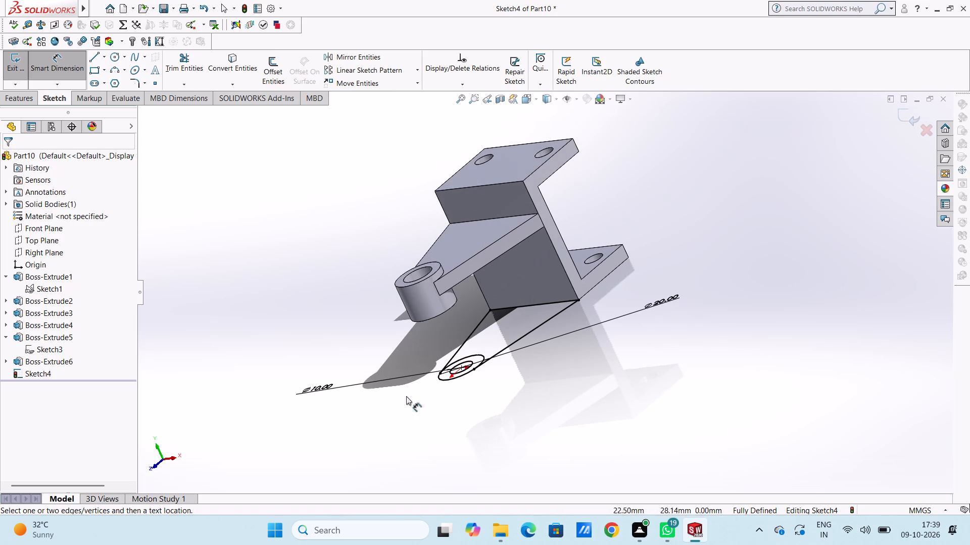
left_click(33, 95)
left_click(22, 63)
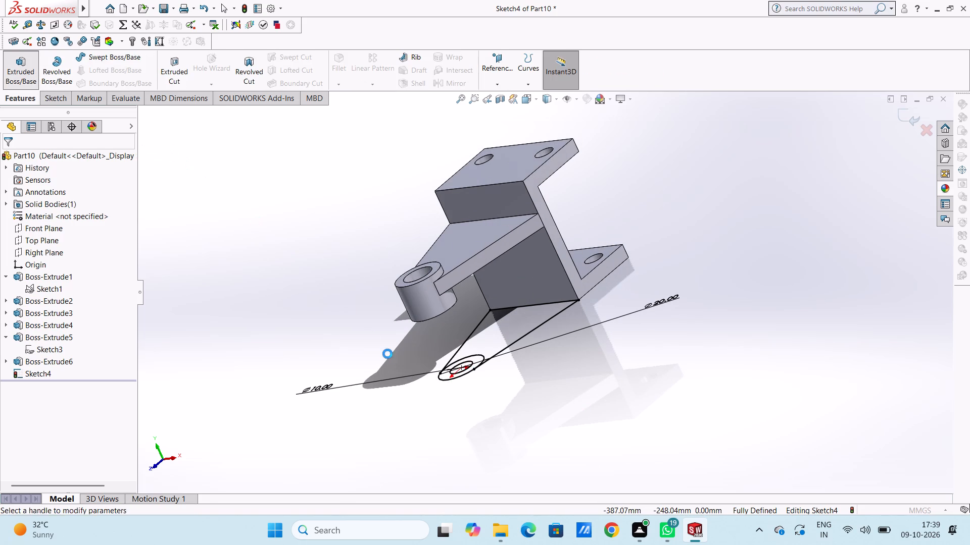
left_click(490, 342)
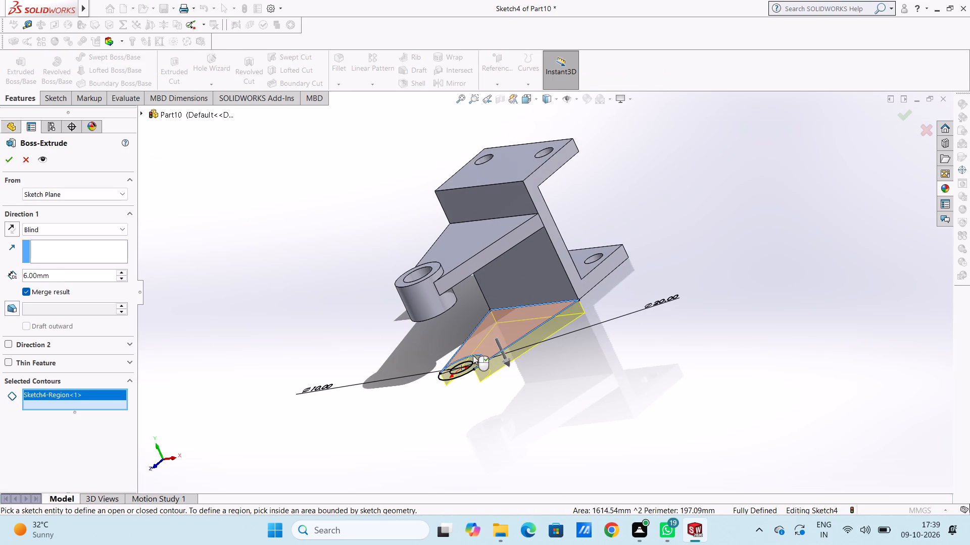
left_click(478, 360)
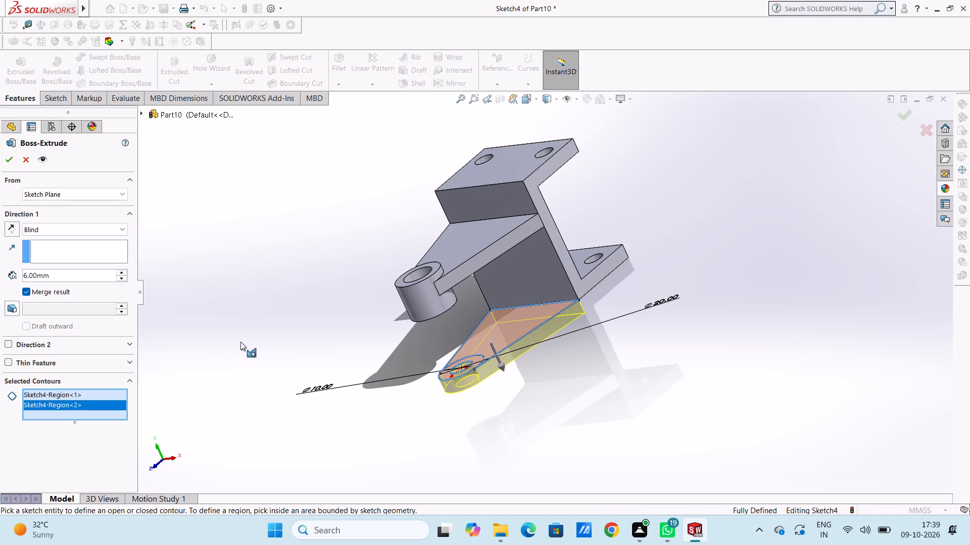
left_click(12, 229)
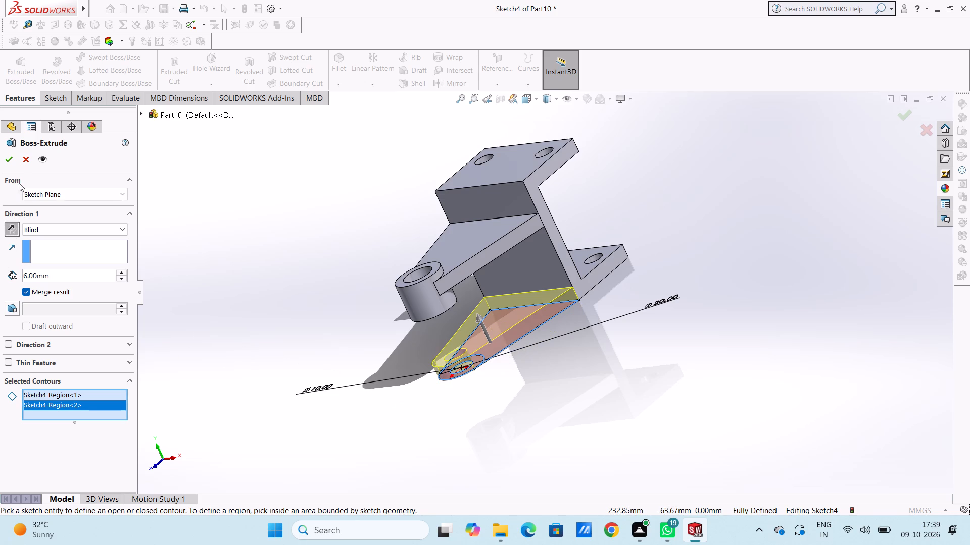
left_click(11, 161)
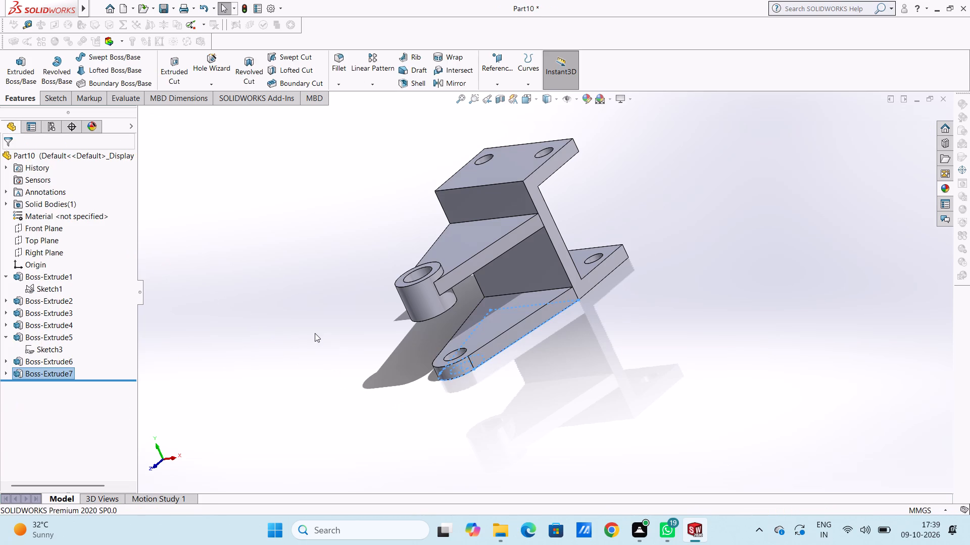
left_click(317, 332)
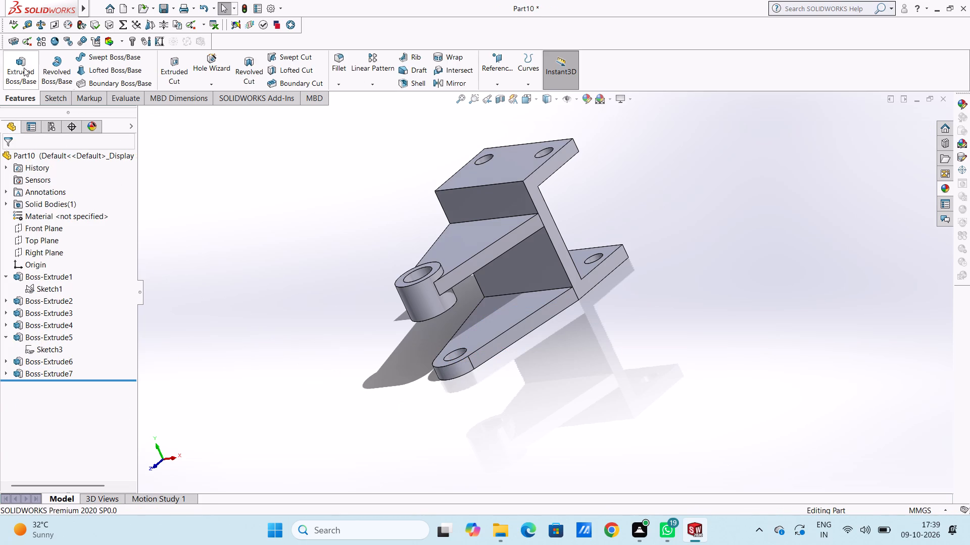
Extrude the ring around the second arm's 10 mm hole 10 mm in the reversed direction, reusing Sketch4 and merging with the body.
left_click(19, 67)
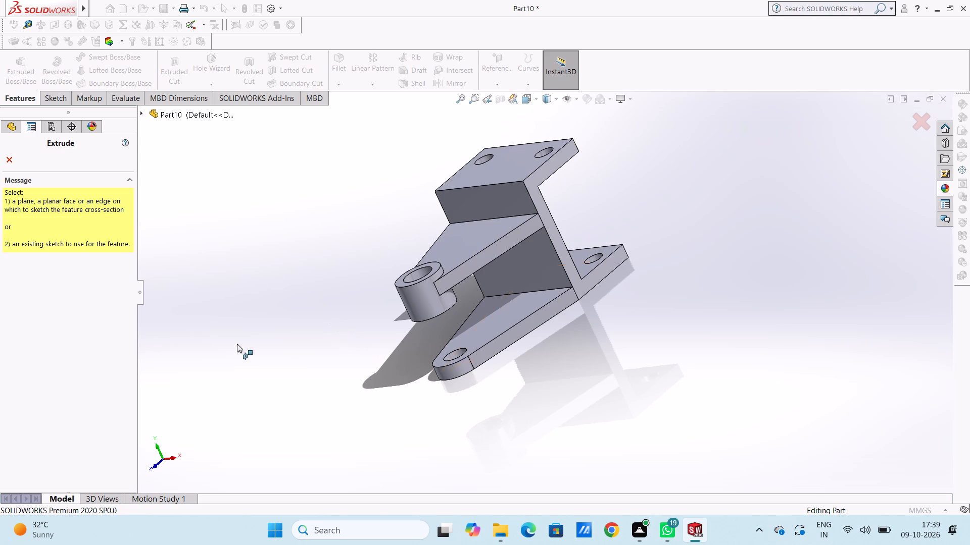
left_click(142, 113)
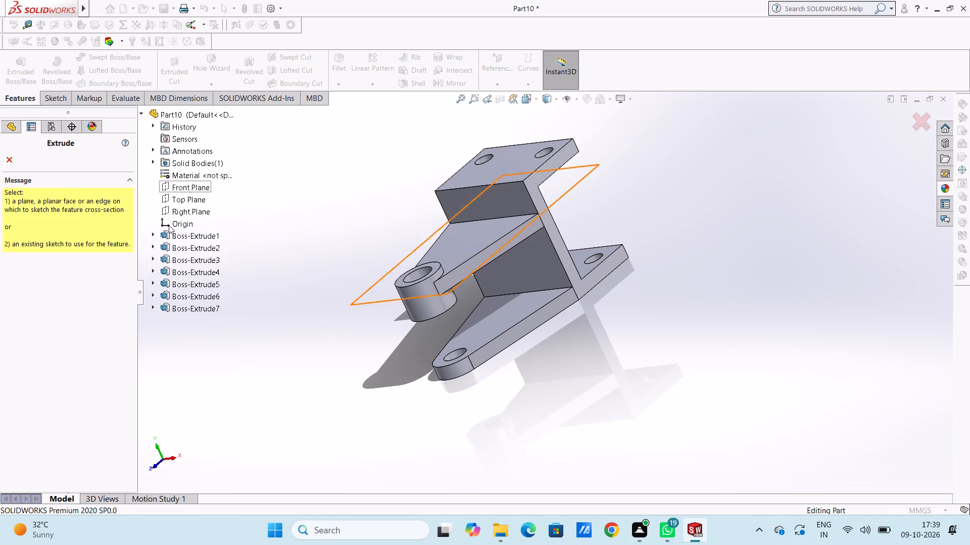
left_click(151, 306)
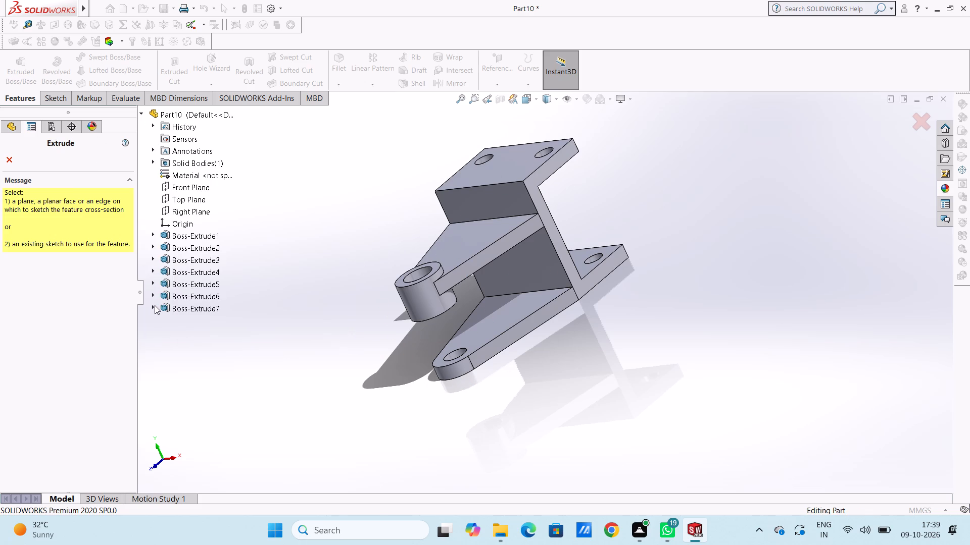
left_click(155, 305)
left_click(198, 325)
left_click(186, 322)
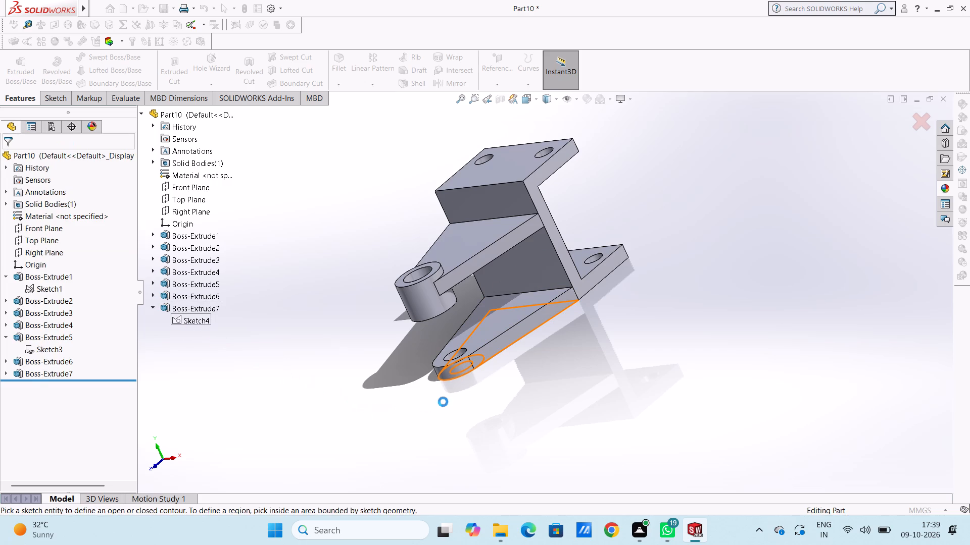
middle_click_drag(553, 358, 554, 373)
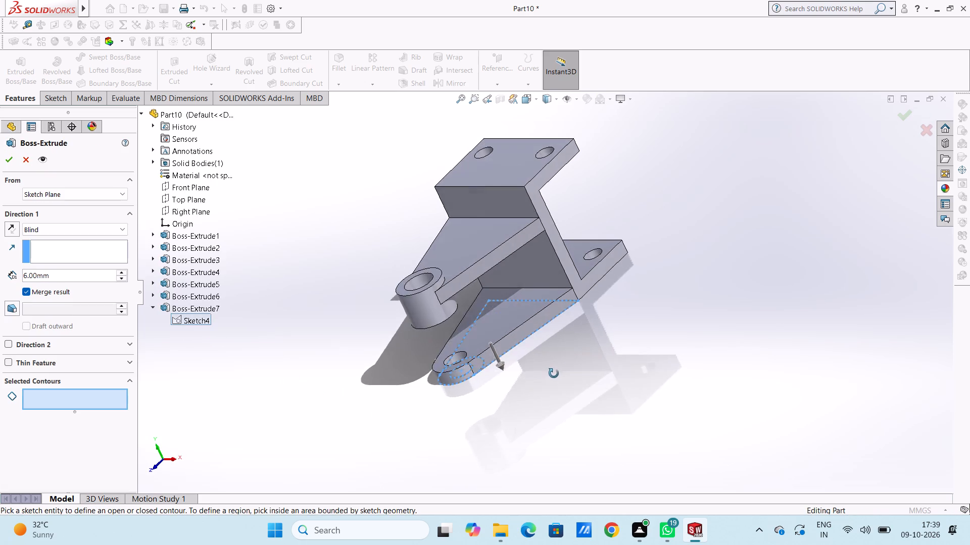
middle_click_drag(554, 373, 569, 377)
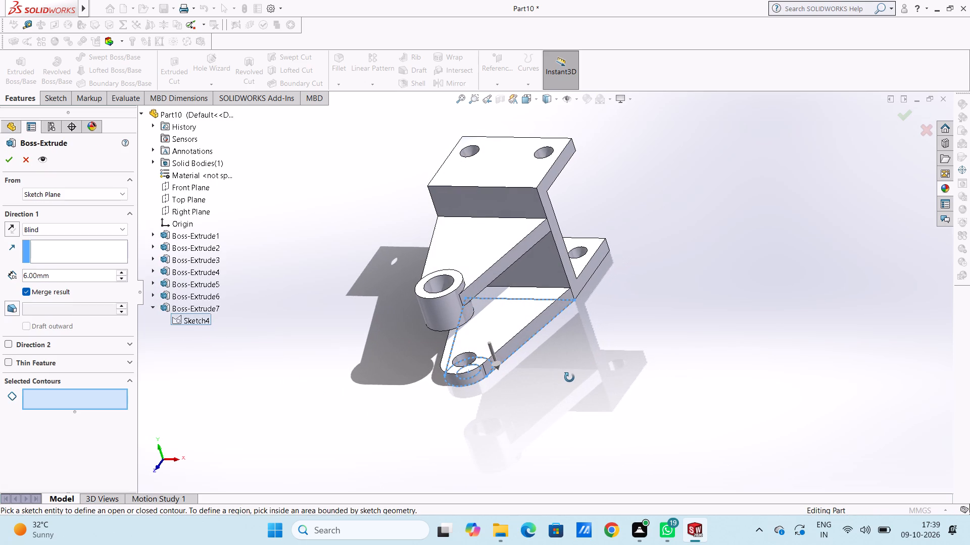
middle_click_drag(569, 377, 567, 379)
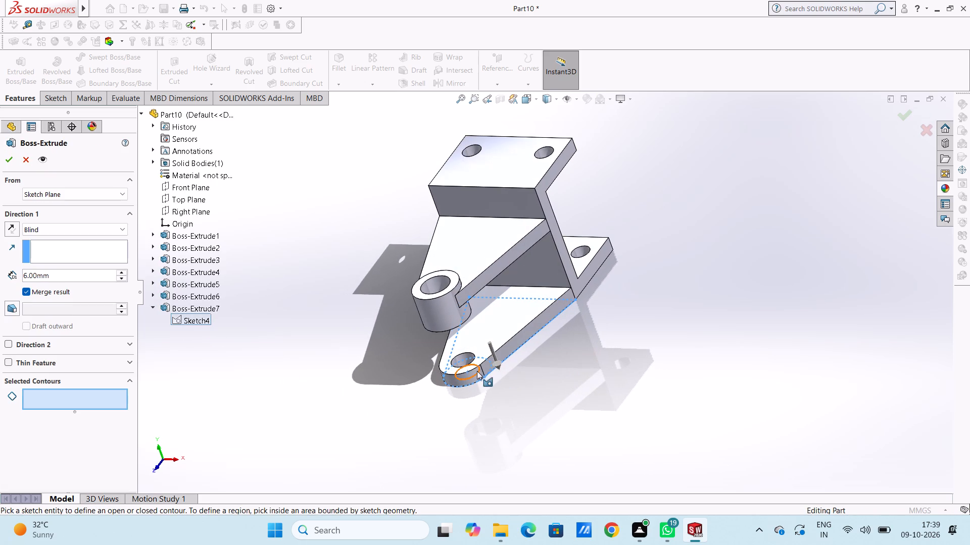
left_click(481, 375)
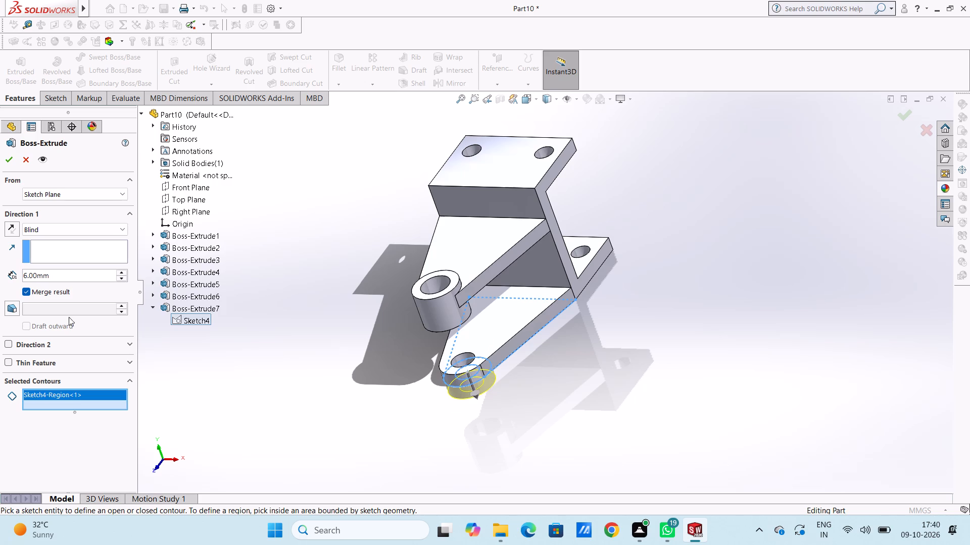
left_click(11, 223)
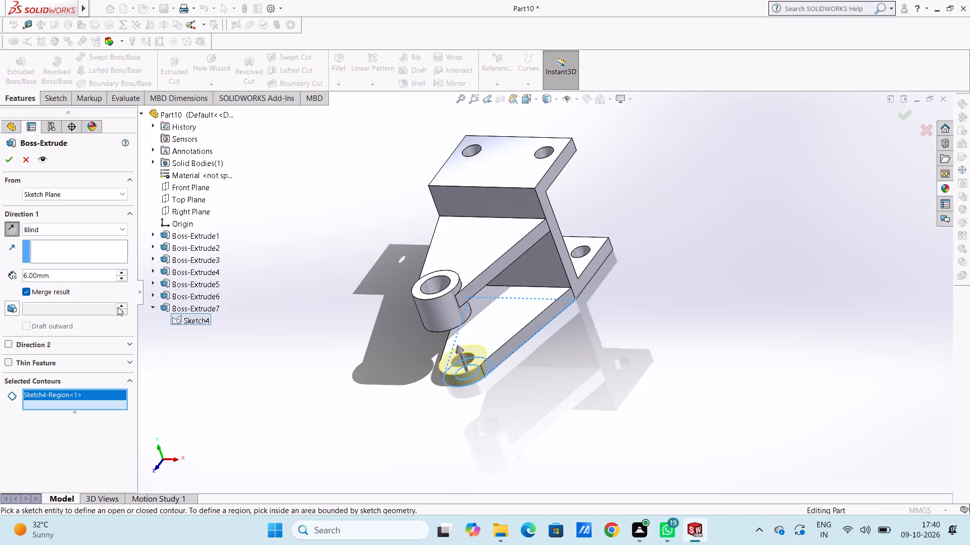
double_click(82, 275)
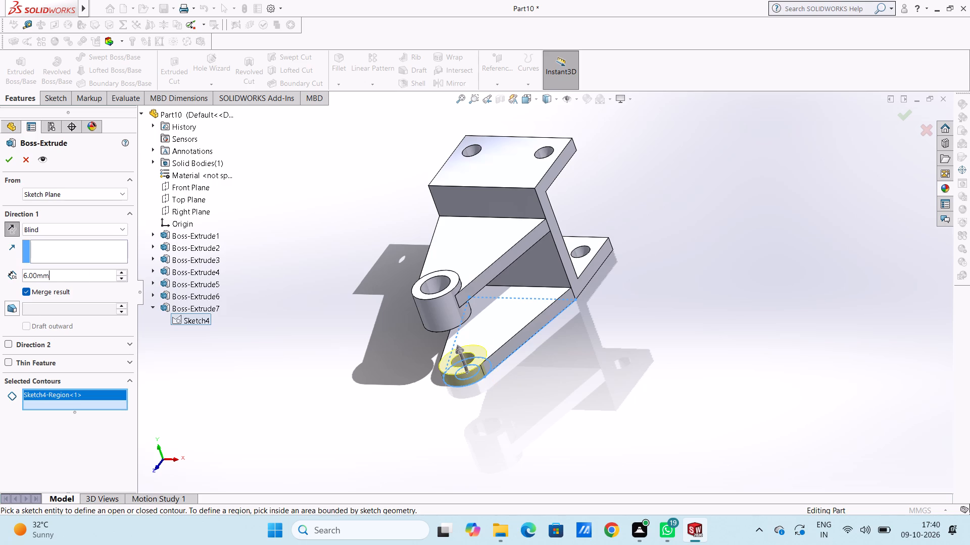
double_click(85, 277)
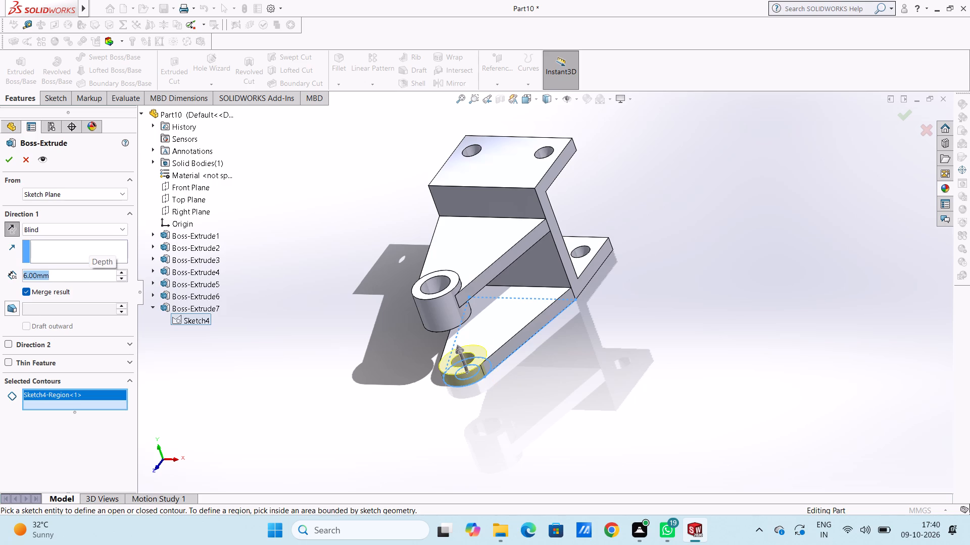
key("9")
key("Return")
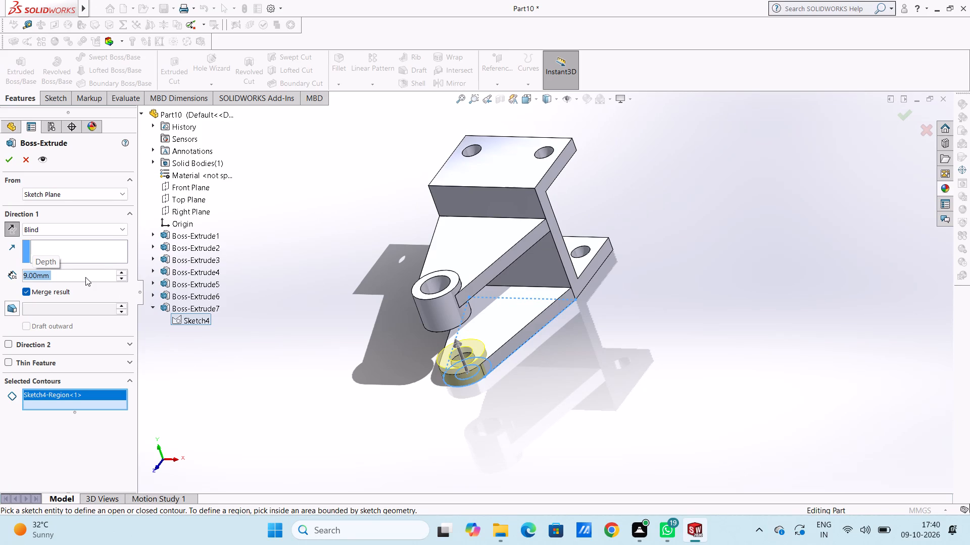
type("10")
key("Return")
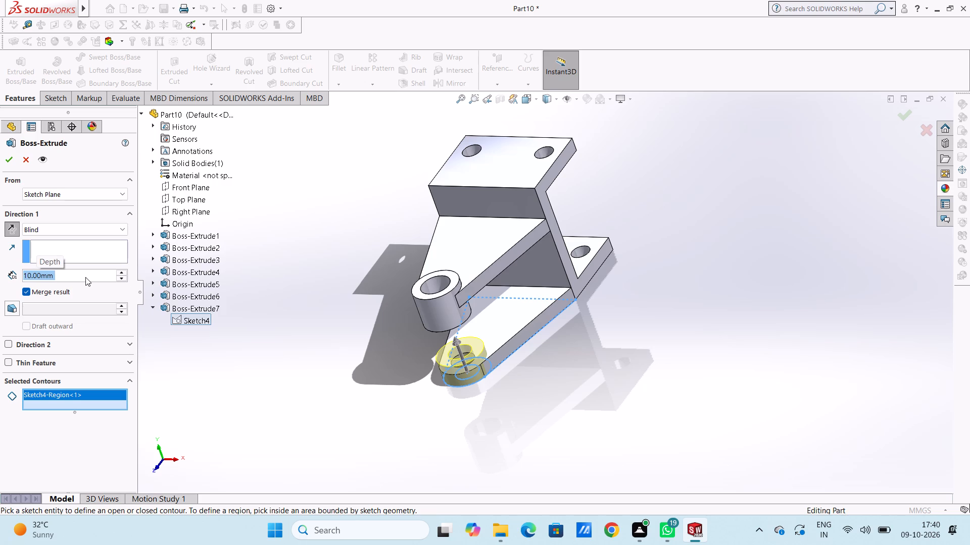
left_click(12, 158)
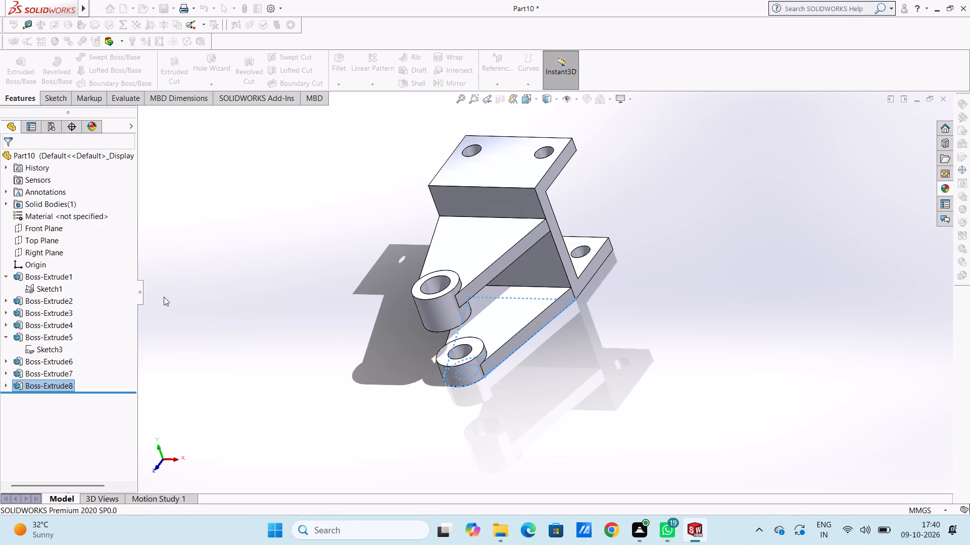
Extrude the same Sketch4 ring 10 mm outward from the sketch plane in the default direction, merged with the body.
left_click(24, 62)
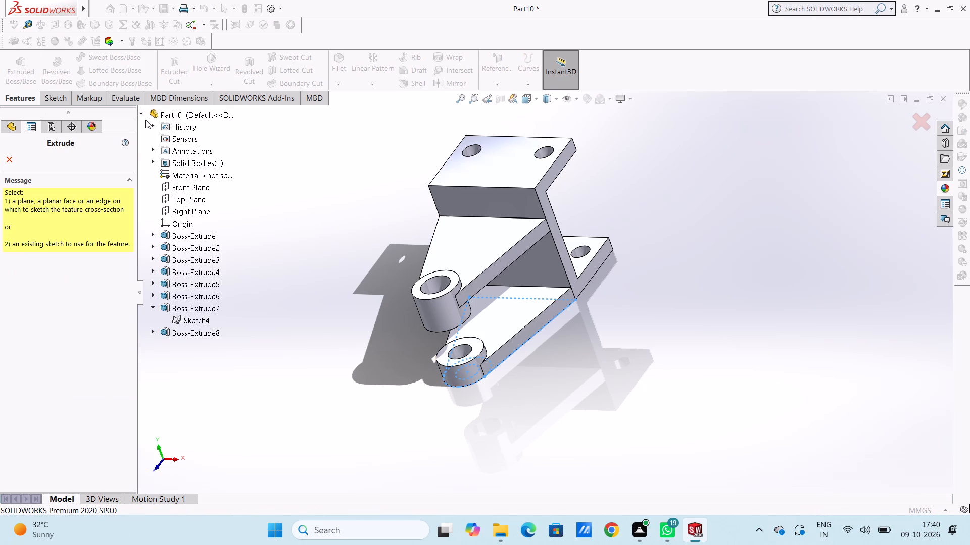
left_click(153, 331)
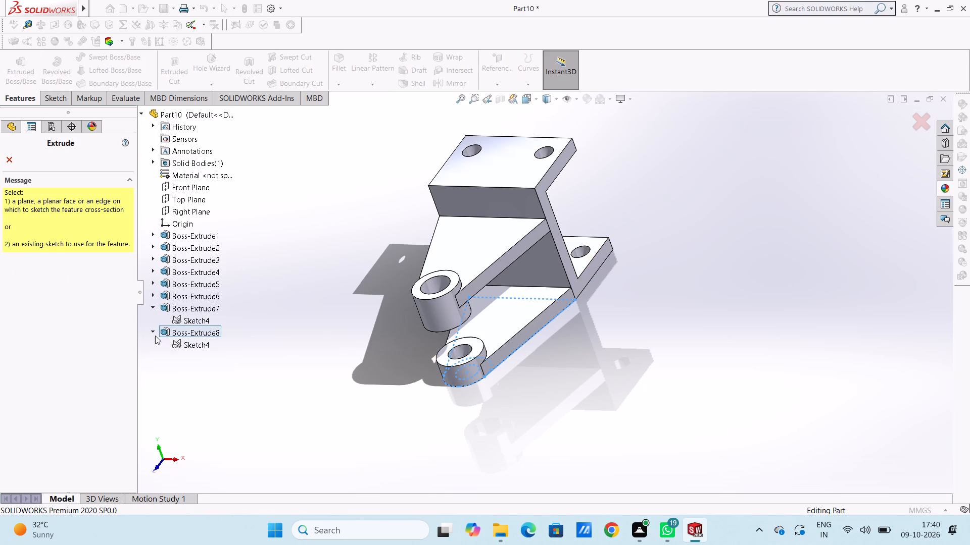
left_click(193, 347)
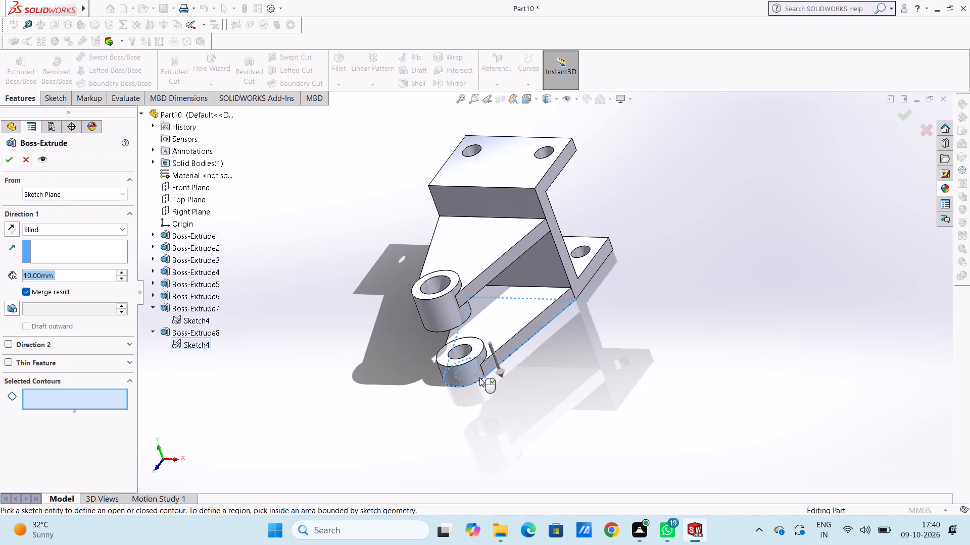
left_click(479, 374)
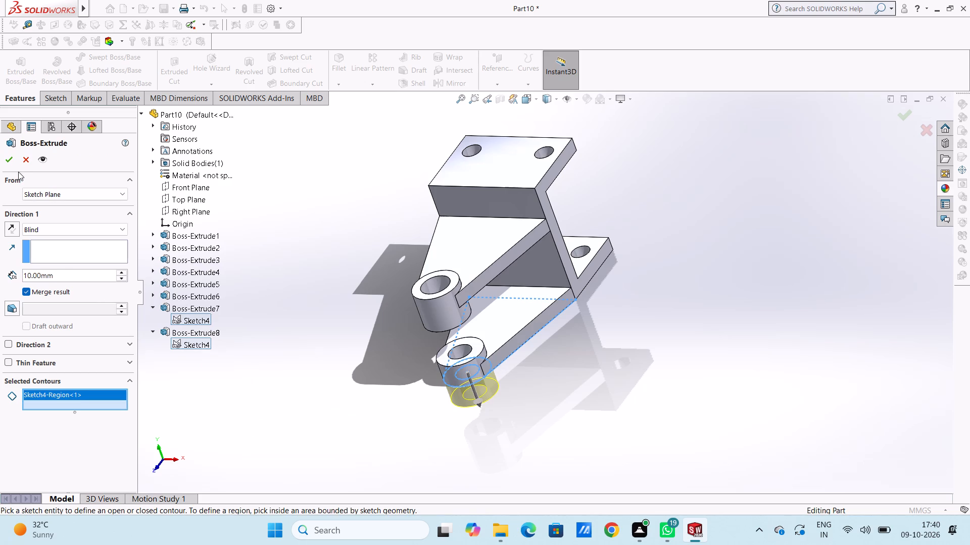
left_click(11, 158)
left_click(289, 358)
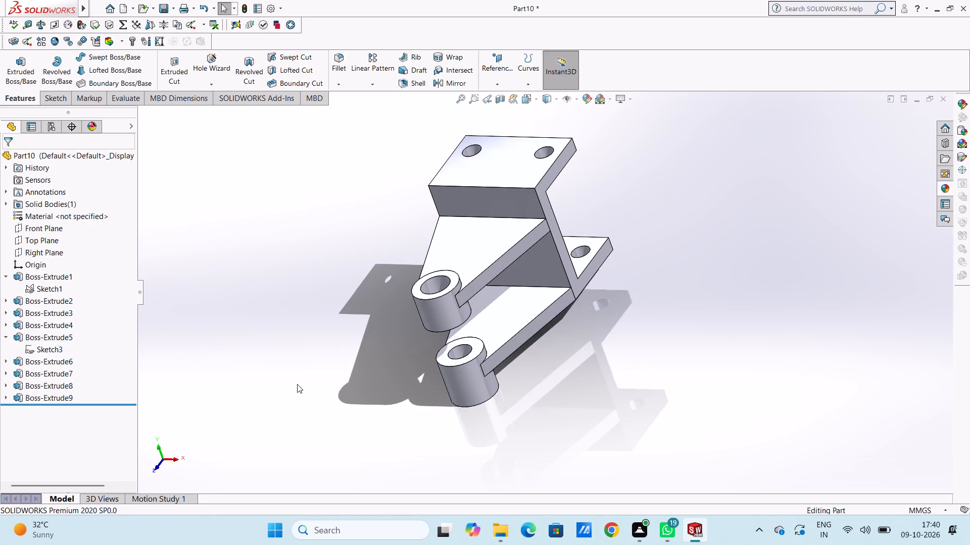
Open a sketch on the second boss's outer end face and draw a circle of about 7.12 mm radius centered on the origin.
middle_click_drag(298, 385, 248, 337)
middle_click_drag(301, 398, 292, 368)
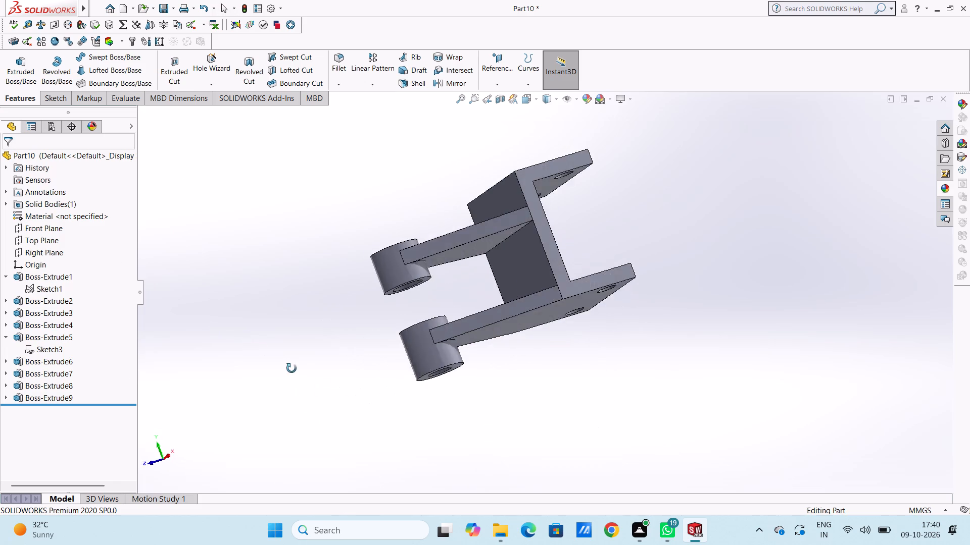
middle_click_drag(292, 368, 290, 368)
middle_click_drag(336, 417, 322, 337)
middle_click_drag(332, 389, 317, 353)
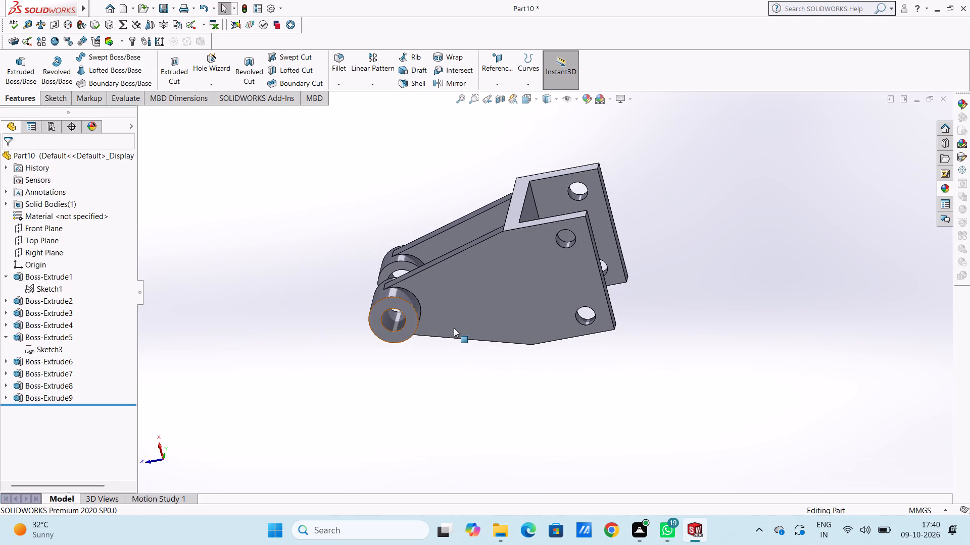
left_click(407, 311)
left_click(449, 284)
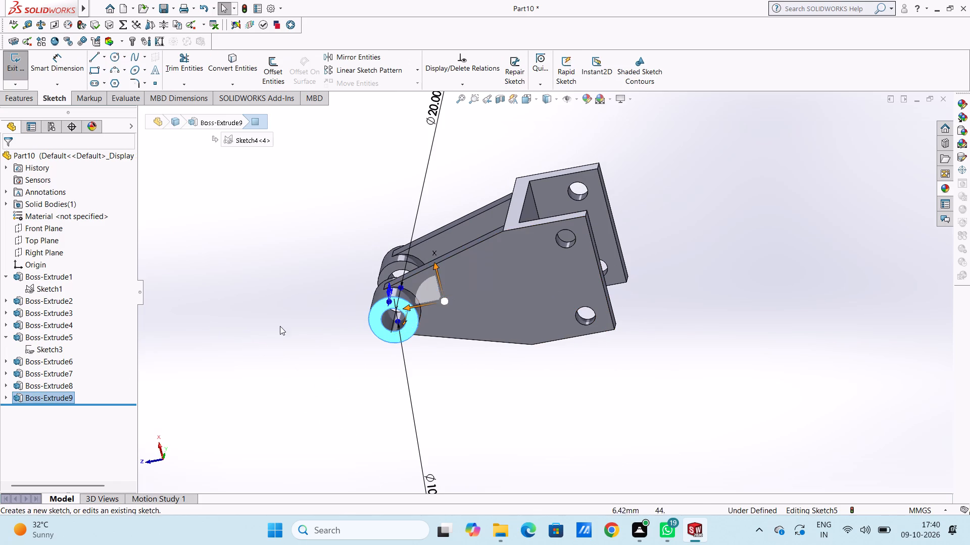
left_click(280, 326)
middle_click_drag(362, 387, 366, 322)
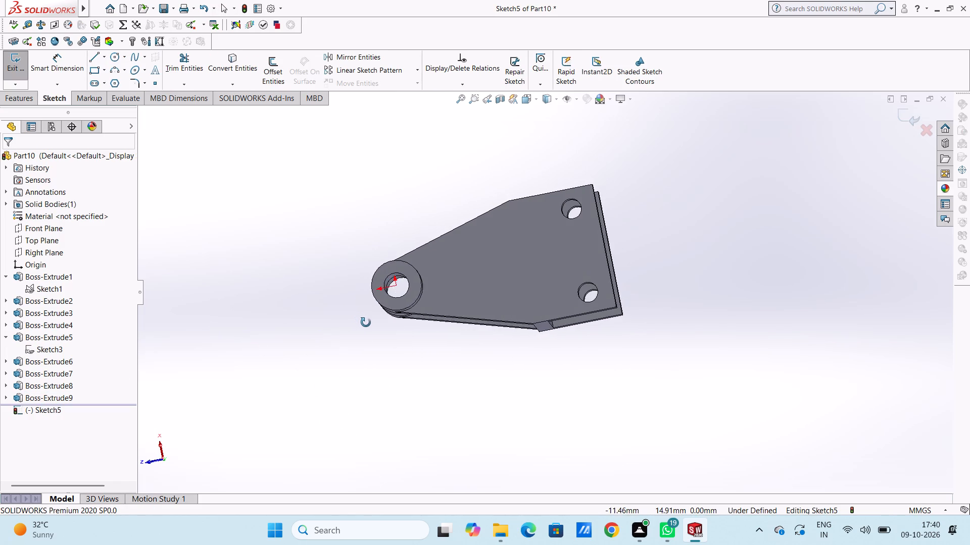
middle_click_drag(366, 322, 365, 323)
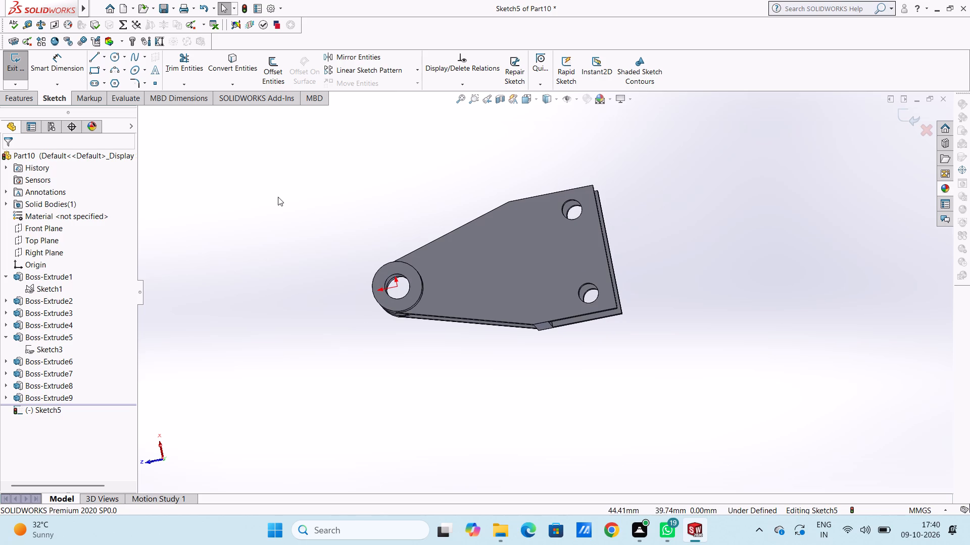
left_click(115, 56)
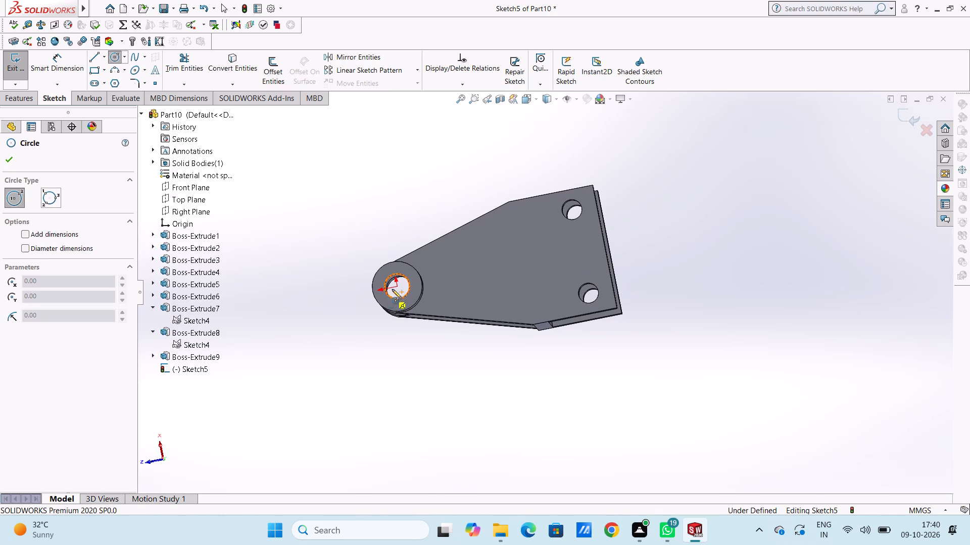
left_click(397, 286)
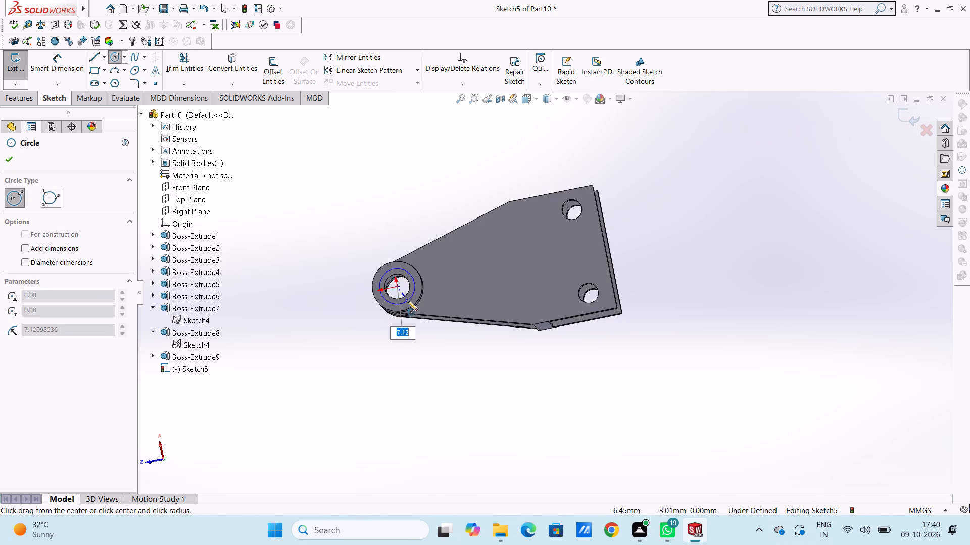
left_click(408, 301)
left_click(11, 160)
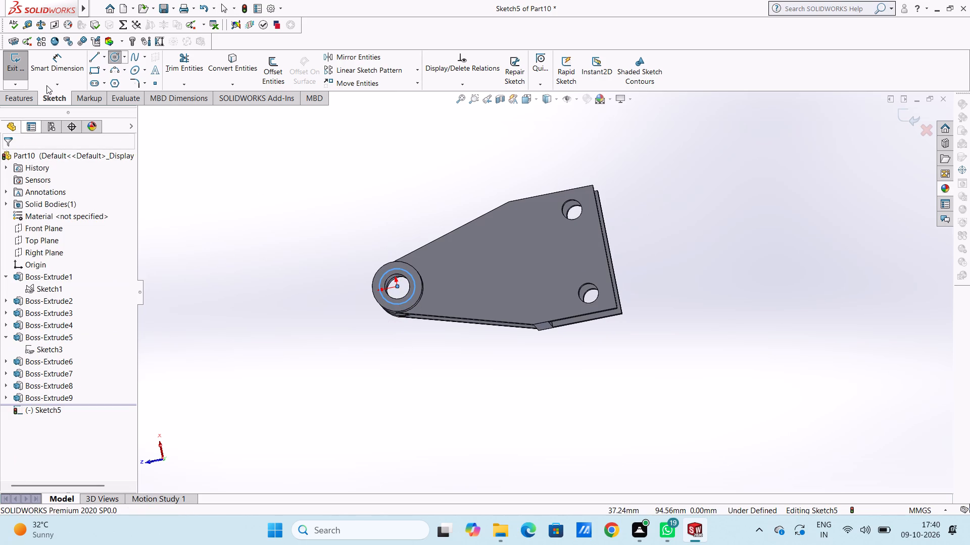
Dimension the new circle's diameter as 12.5 mm.
left_click(69, 63)
left_click(404, 304)
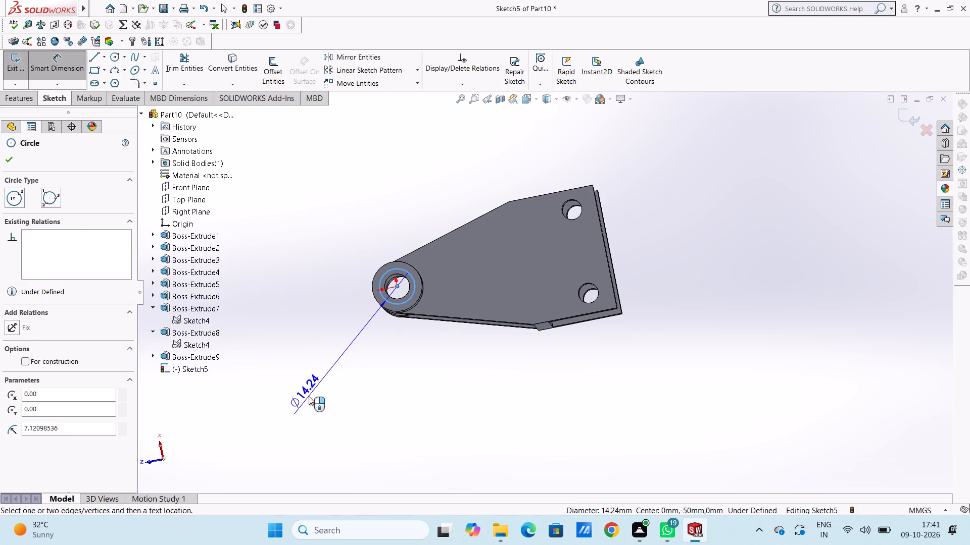
left_click(300, 388)
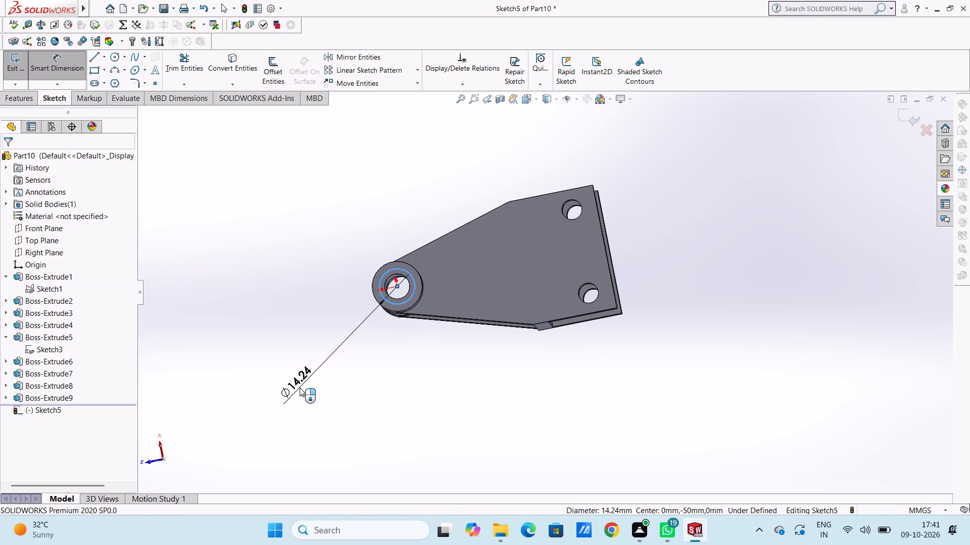
type("12.5")
key("Return")
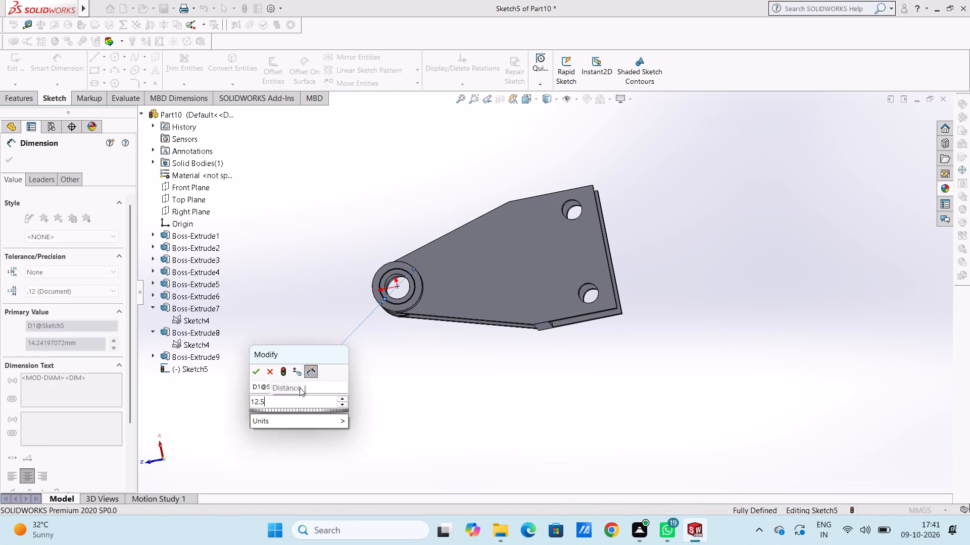
left_click(8, 158)
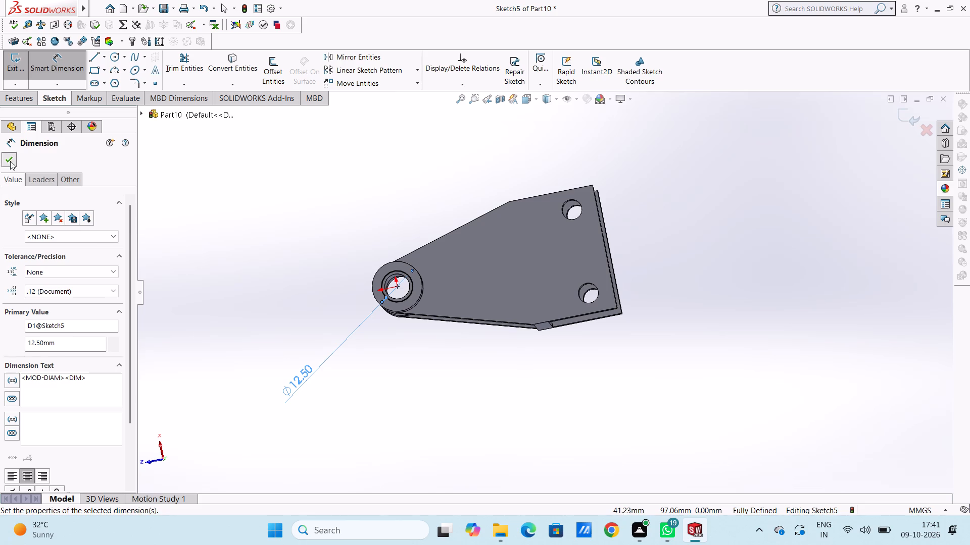
left_click(61, 54)
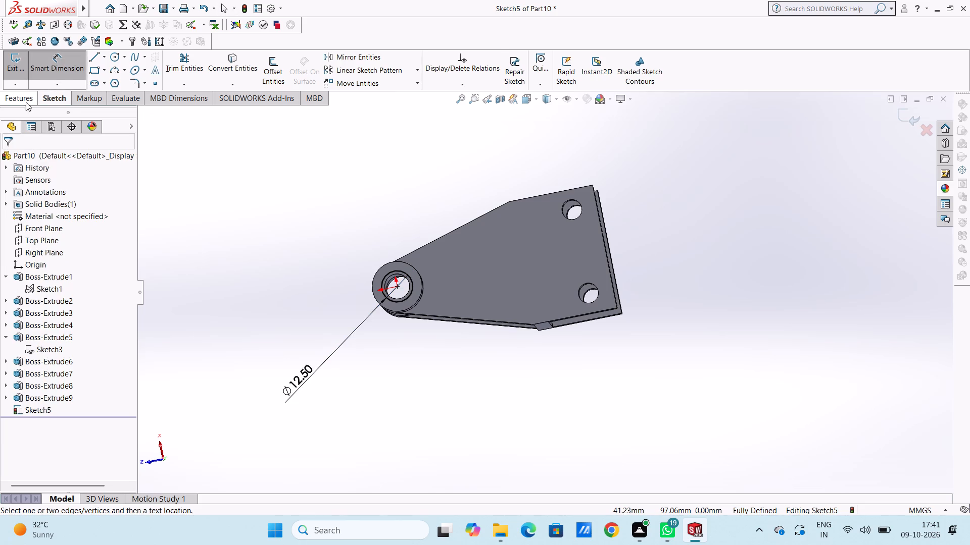
Cut the 12.5 mm circle 3 mm deep into the second boss's outer end face with a blind Extruded Cut.
left_click(26, 92)
left_click(26, 70)
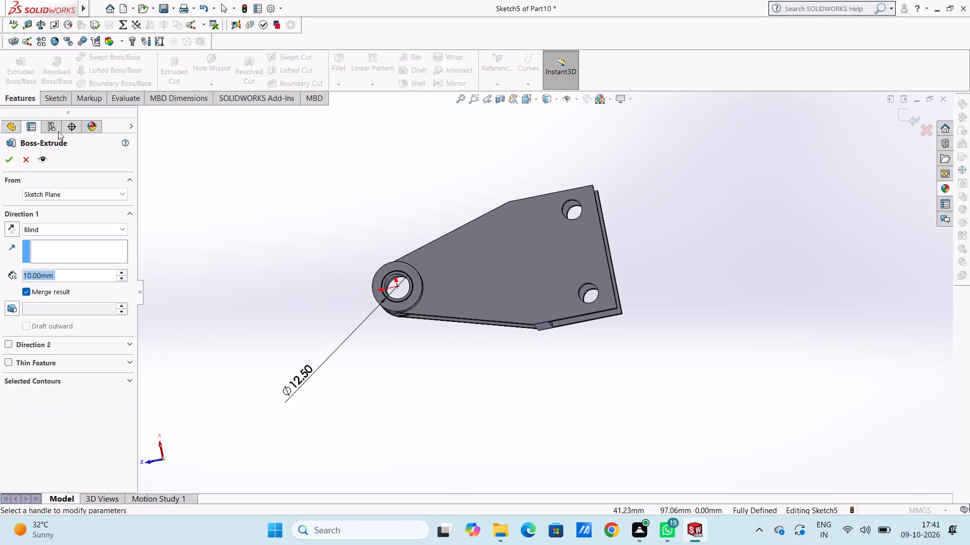
left_click(27, 162)
left_click_drag(169, 66, 172, 71)
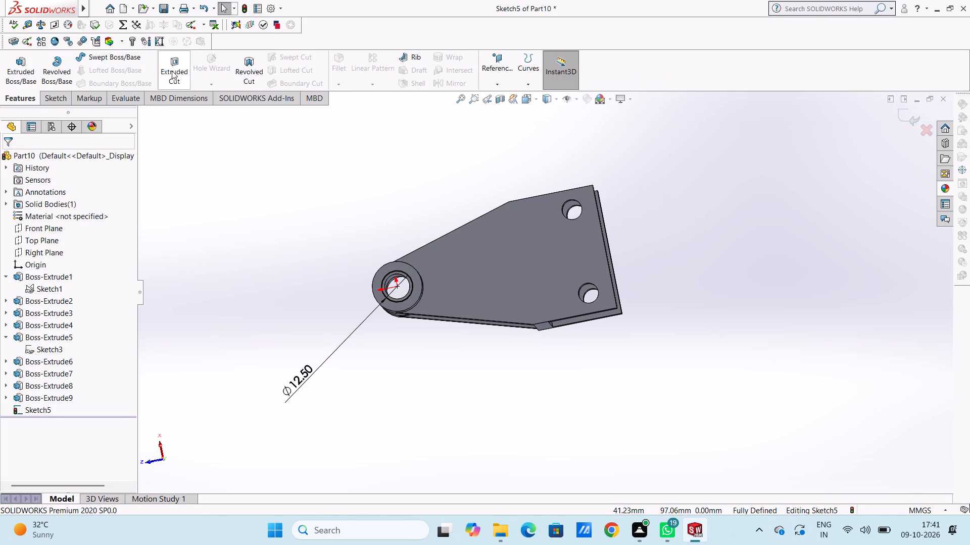
left_click_drag(172, 71, 173, 74)
middle_click_drag(257, 222, 296, 287)
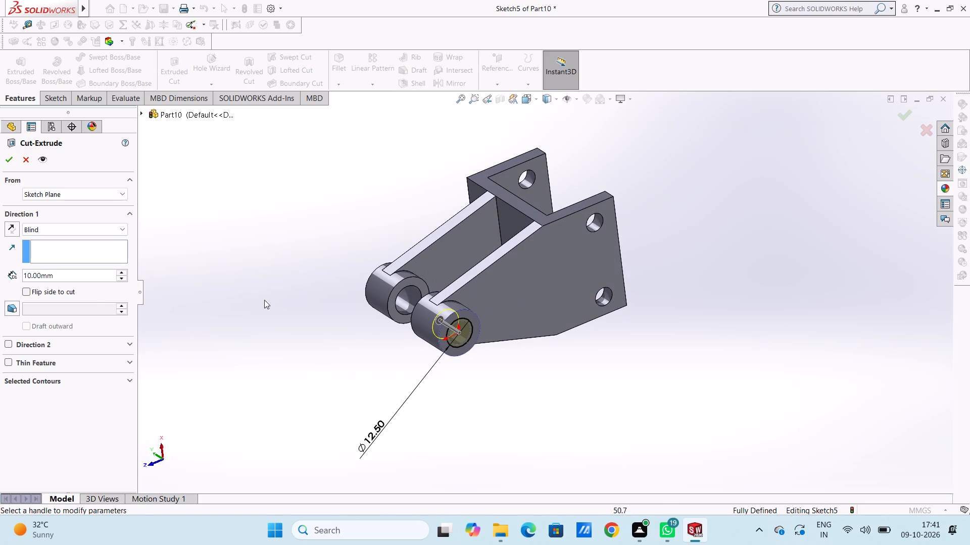
double_click(98, 274)
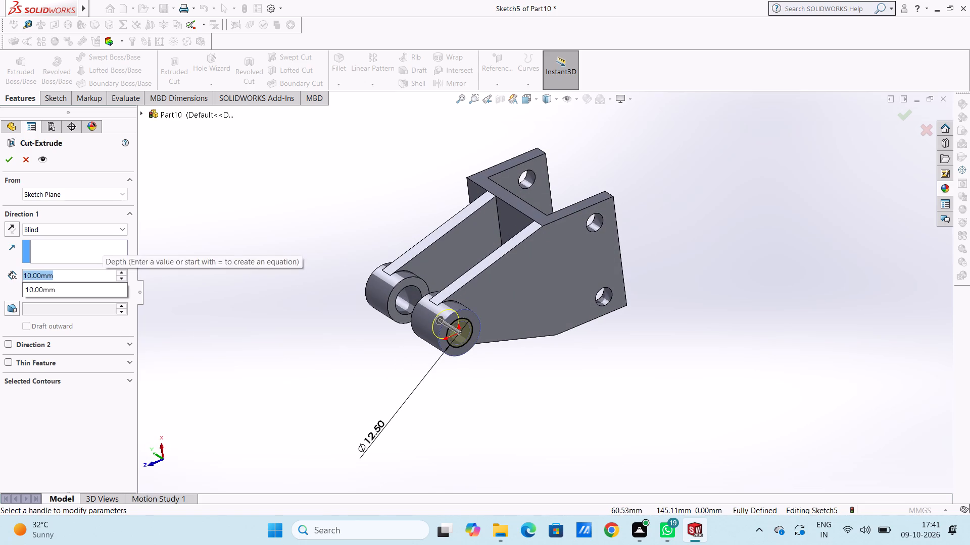
key("3")
key("Return")
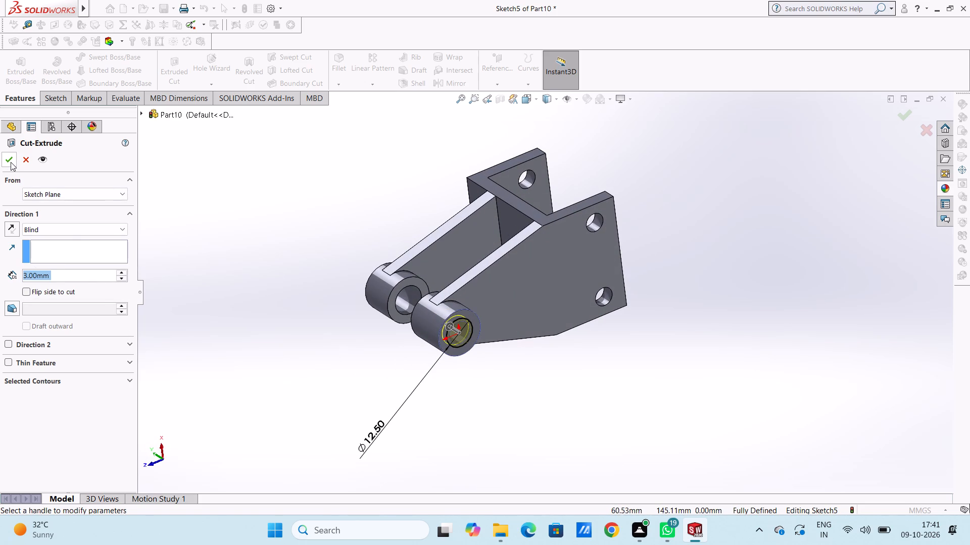
left_click(11, 162)
left_click(220, 267)
Examine the bracket from several angles, comparing the bores of the two bosses at the arm ends.
middle_click_drag(233, 274, 219, 263)
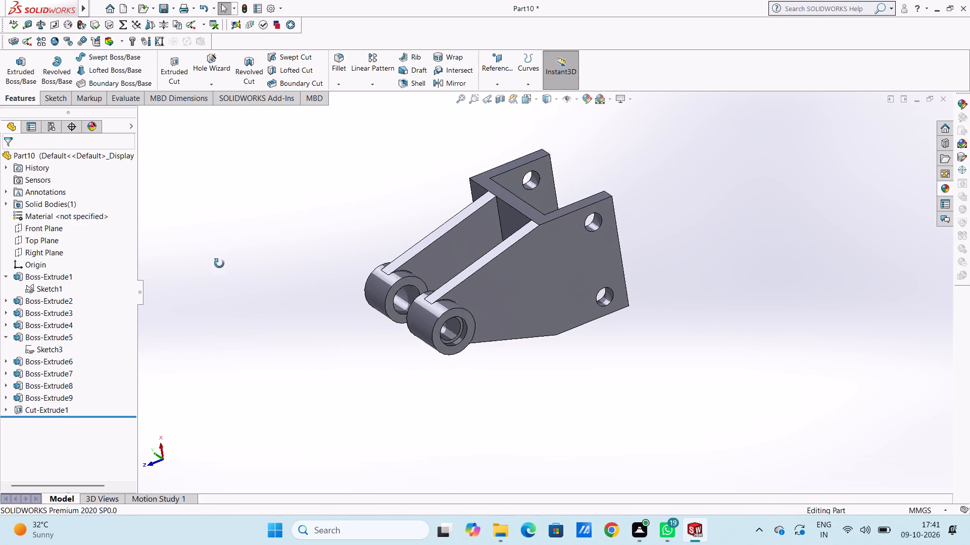
middle_click_drag(219, 263, 236, 384)
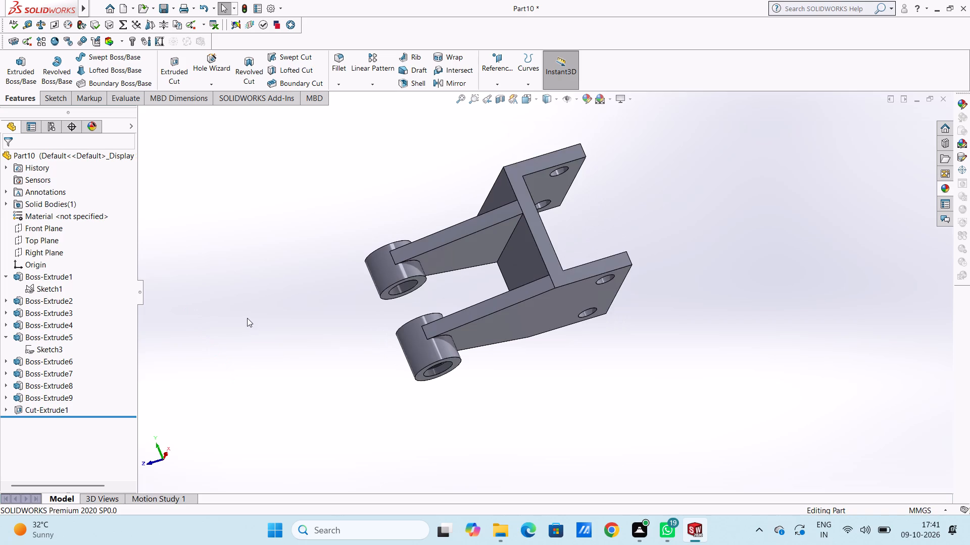
middle_click_drag(246, 318, 341, 403)
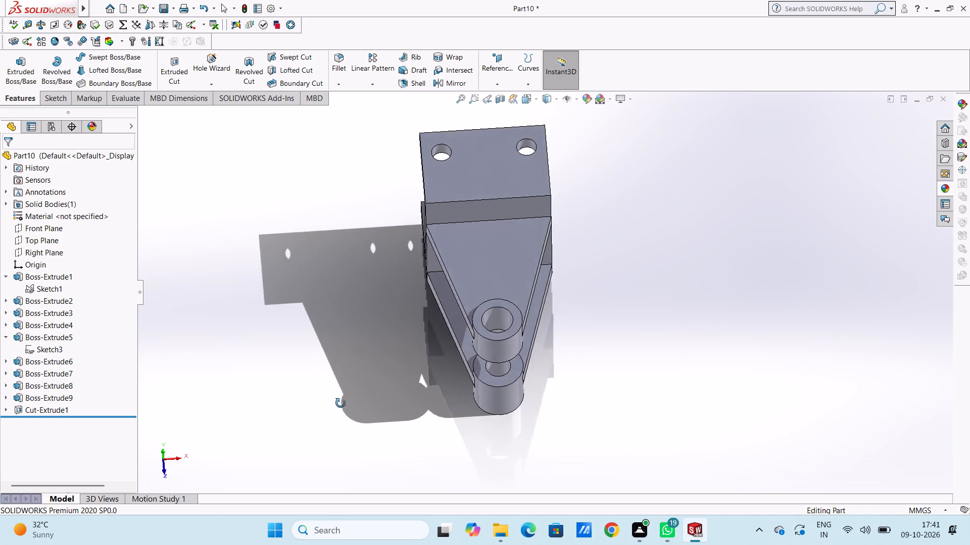
middle_click_drag(341, 403, 285, 248)
middle_click_drag(341, 384, 382, 374)
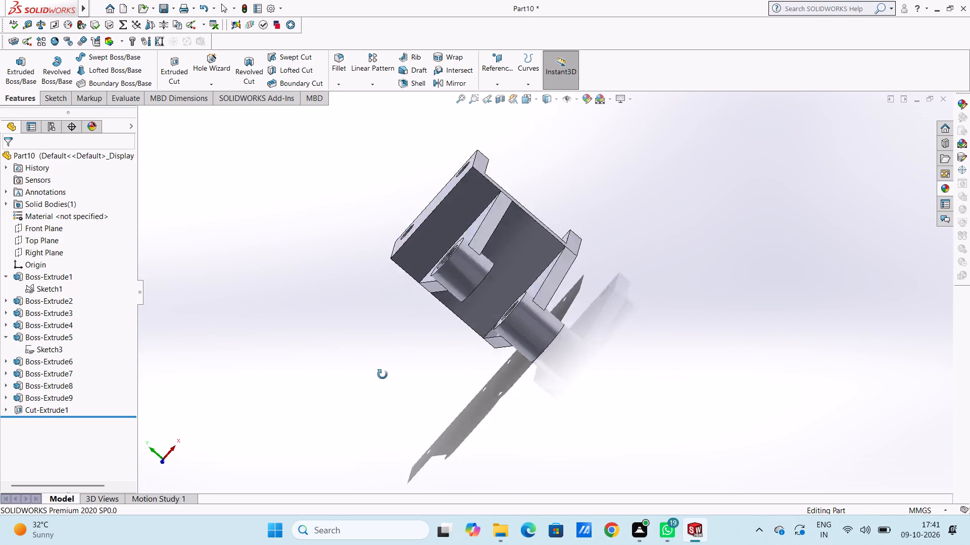
middle_click_drag(382, 374, 317, 414)
middle_click_drag(318, 412, 319, 407)
middle_click_drag(315, 371, 299, 361)
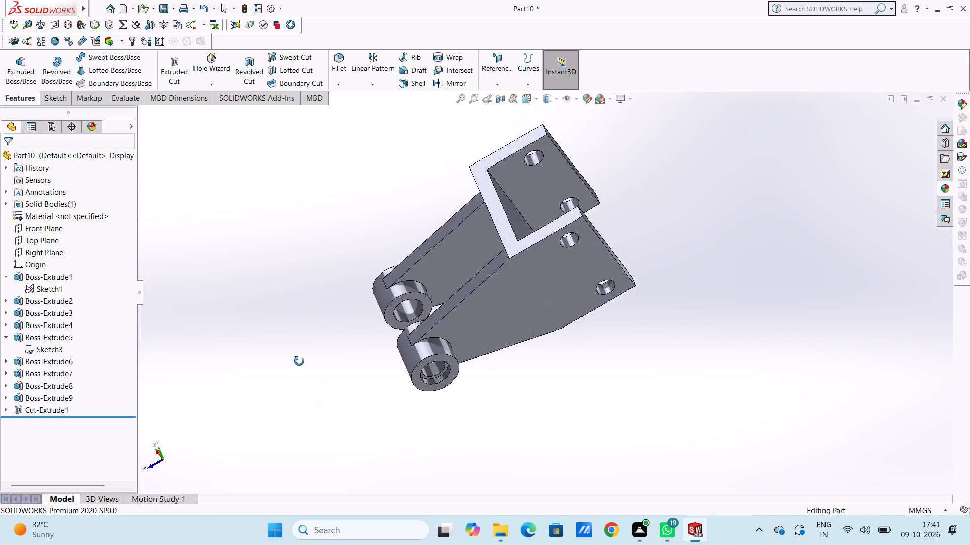
middle_click_drag(299, 361, 303, 395)
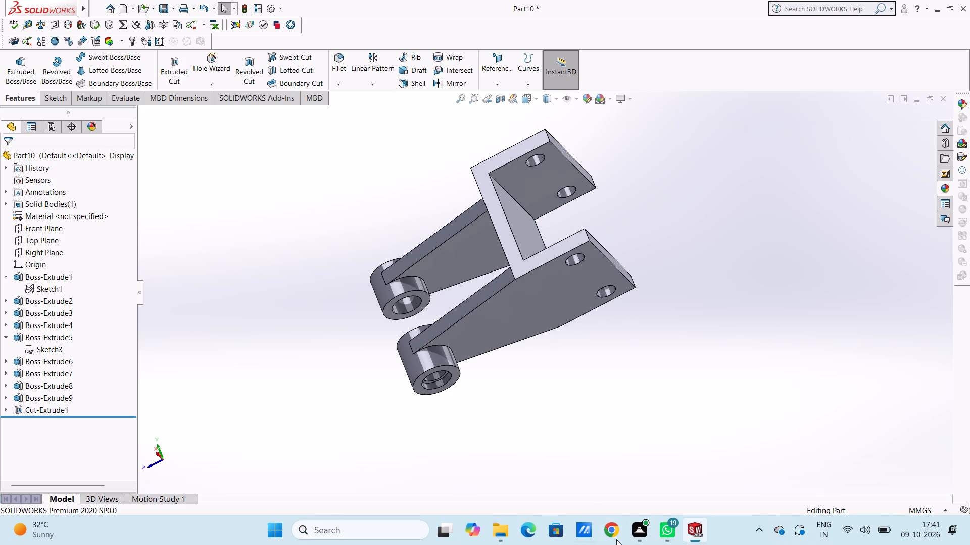
scroll(322, 400, "down", 2)
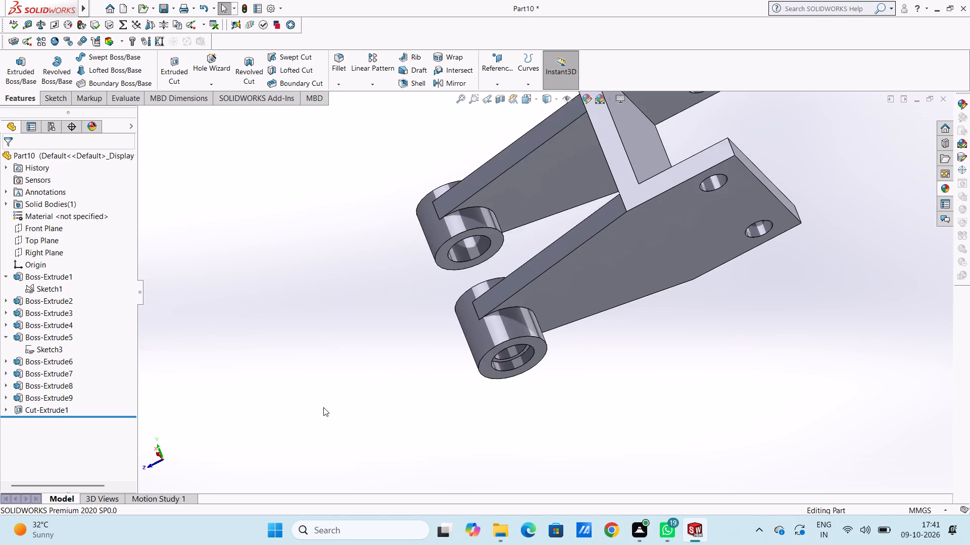
middle_click_drag(326, 407, 363, 290)
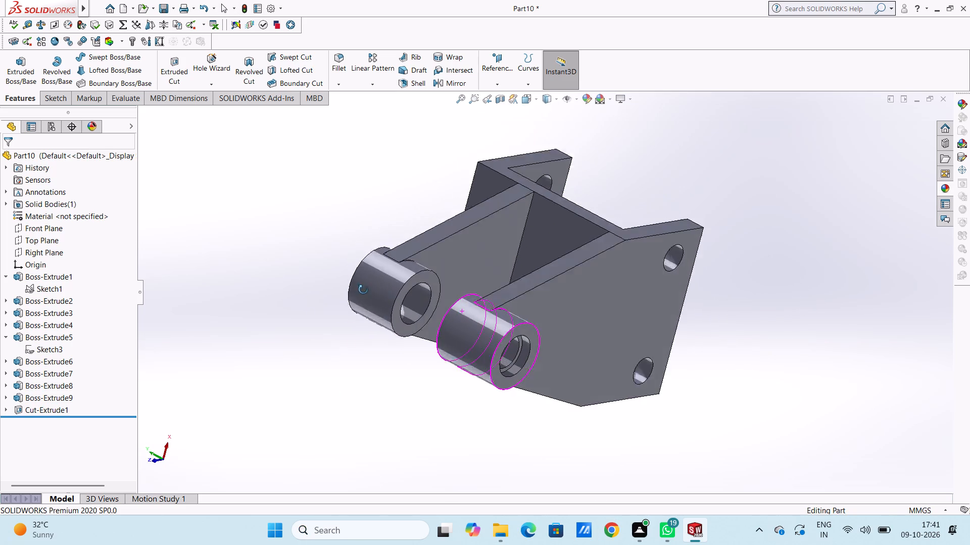
middle_click_drag(363, 290, 360, 297)
scroll(362, 305, "up", 2)
scroll(535, 333, "down", 2)
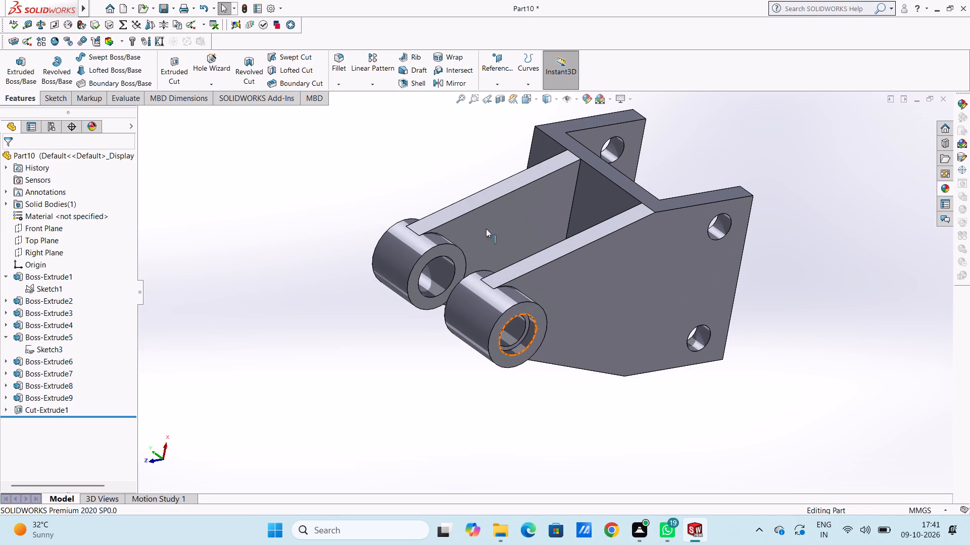
On the first hub's end face toward the second boss, sketch two origin-centered circles with radii of 6.25 mm and about 3.28 mm.
left_click(451, 250)
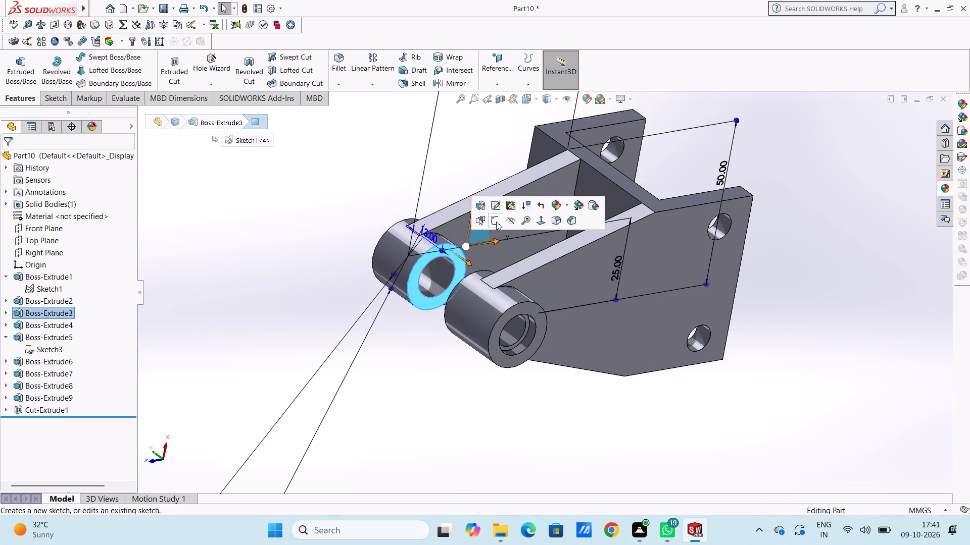
left_click(496, 222)
left_click(344, 272)
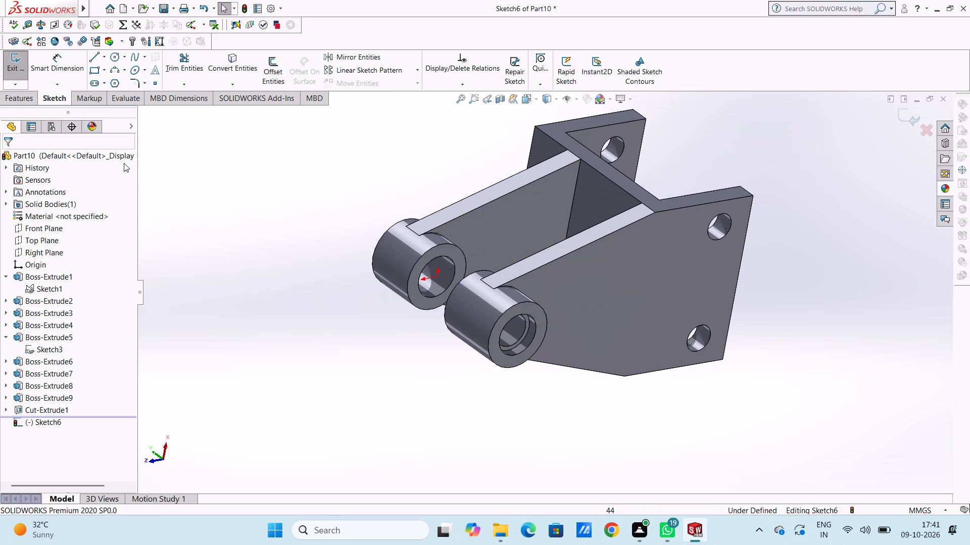
left_click(115, 58)
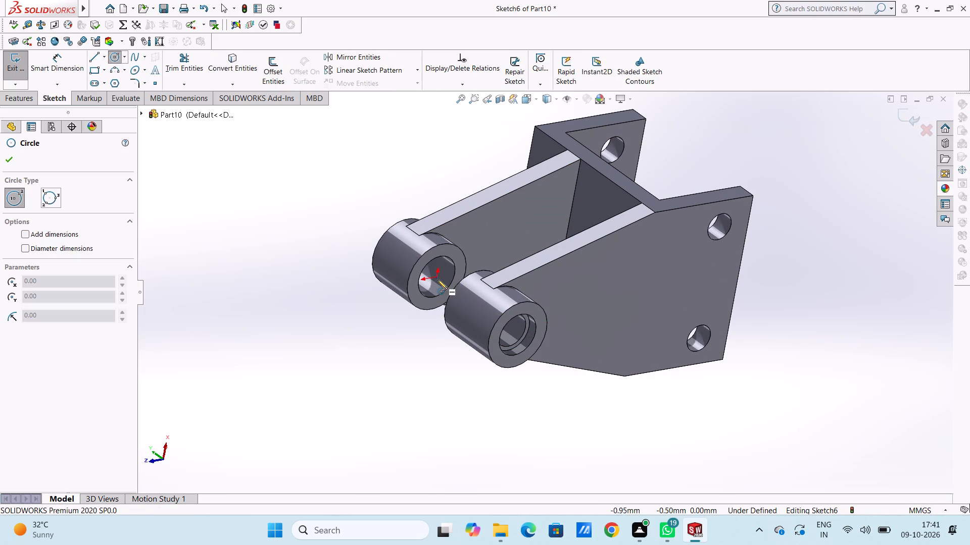
left_click(437, 278)
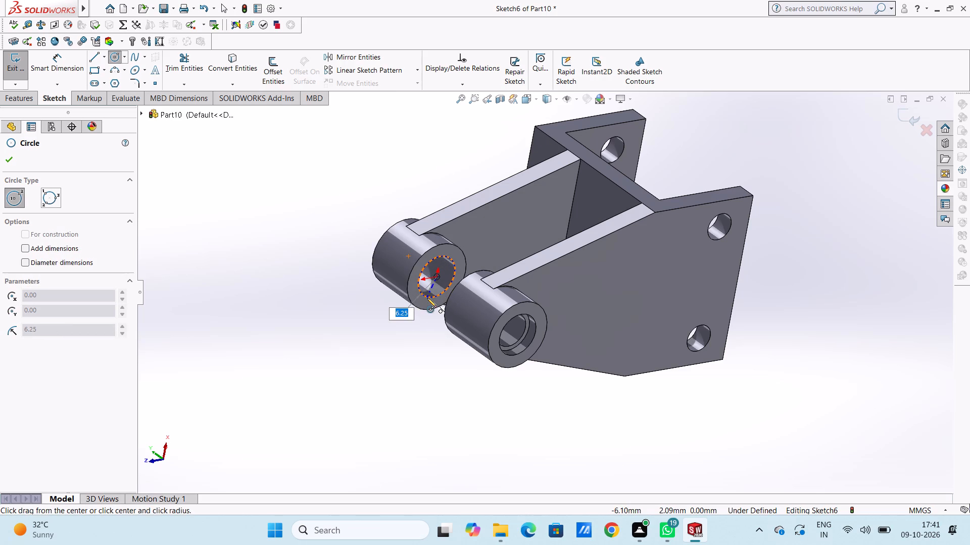
left_click(427, 298)
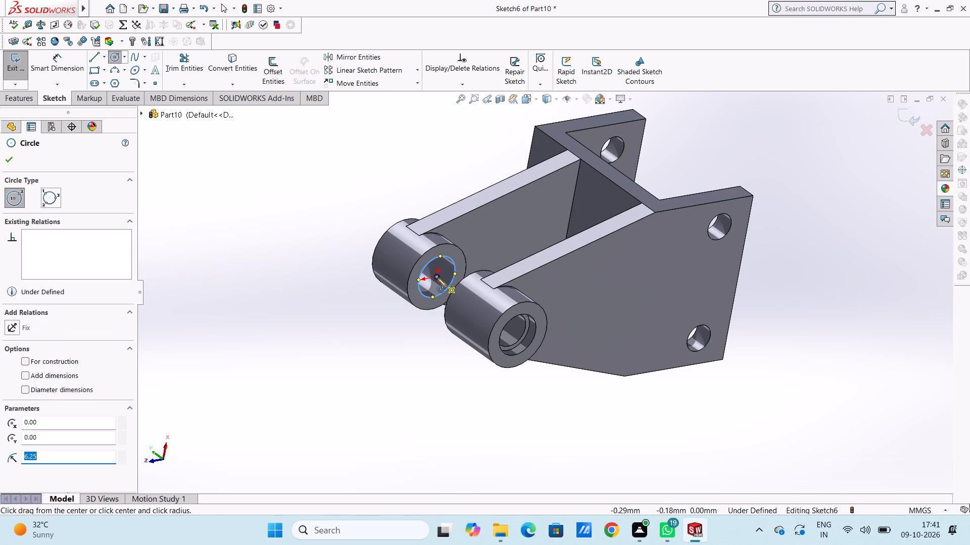
left_click(437, 277)
left_click(437, 287)
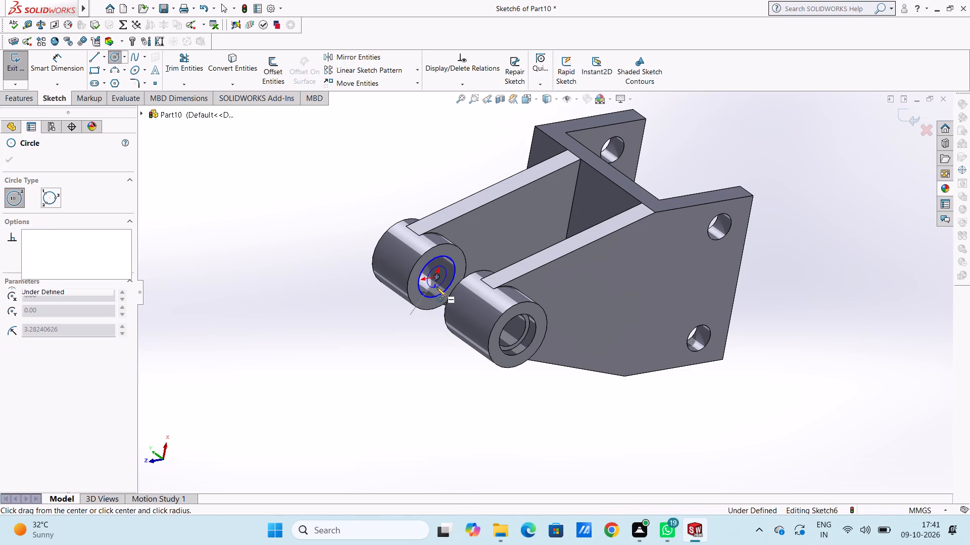
left_click(14, 162)
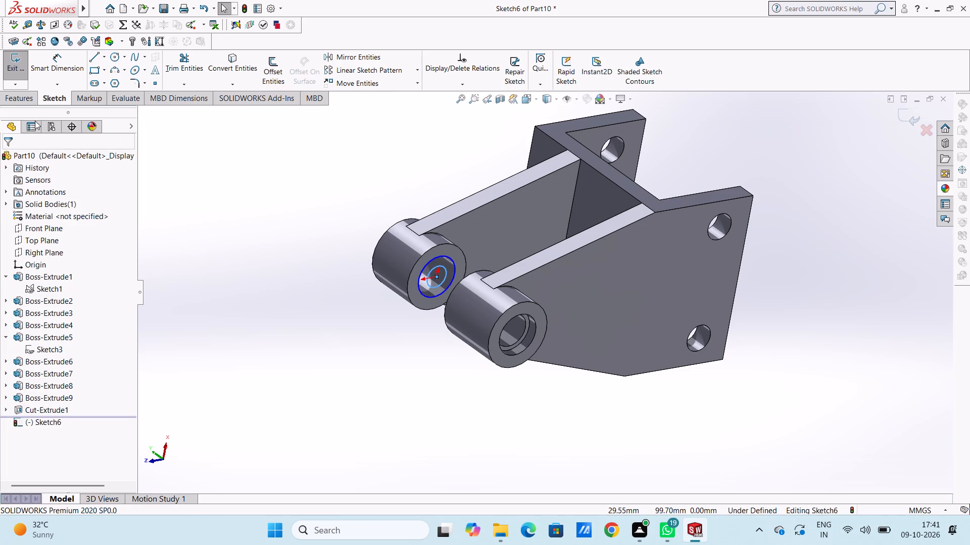
Dimension the outer circle's diameter as 12.5 mm and the inner circle's diameter as 10 mm.
left_click(62, 65)
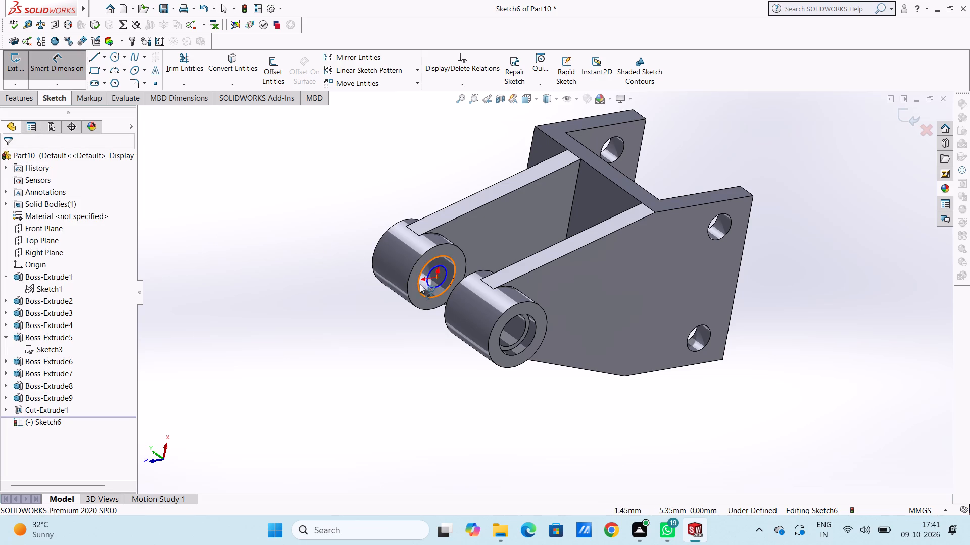
left_click(420, 284)
left_click(312, 343)
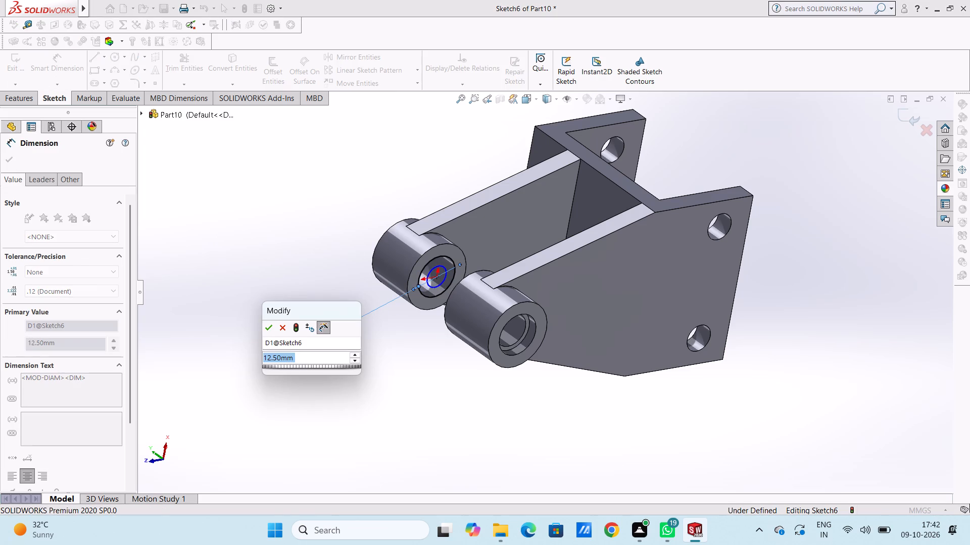
left_click(270, 329)
left_click(266, 317)
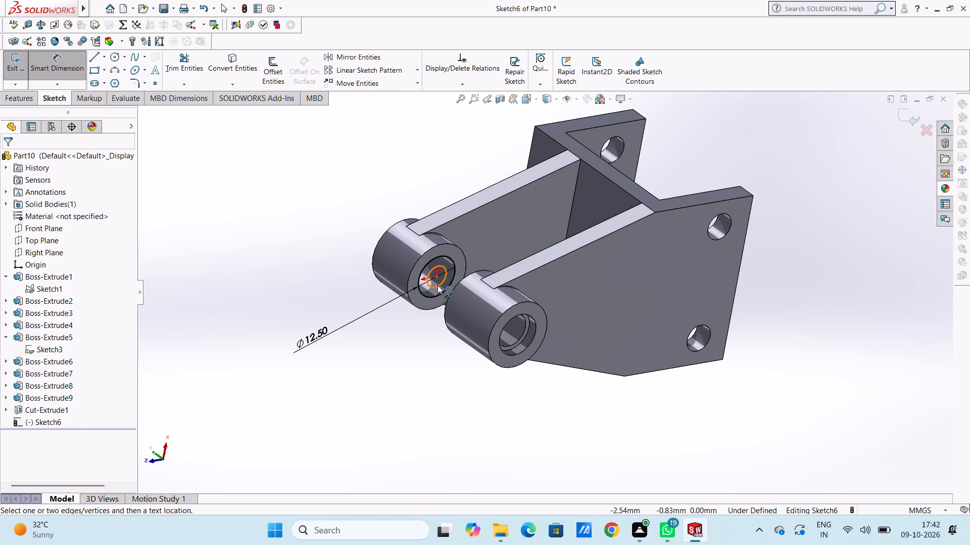
left_click(438, 285)
left_click(348, 363)
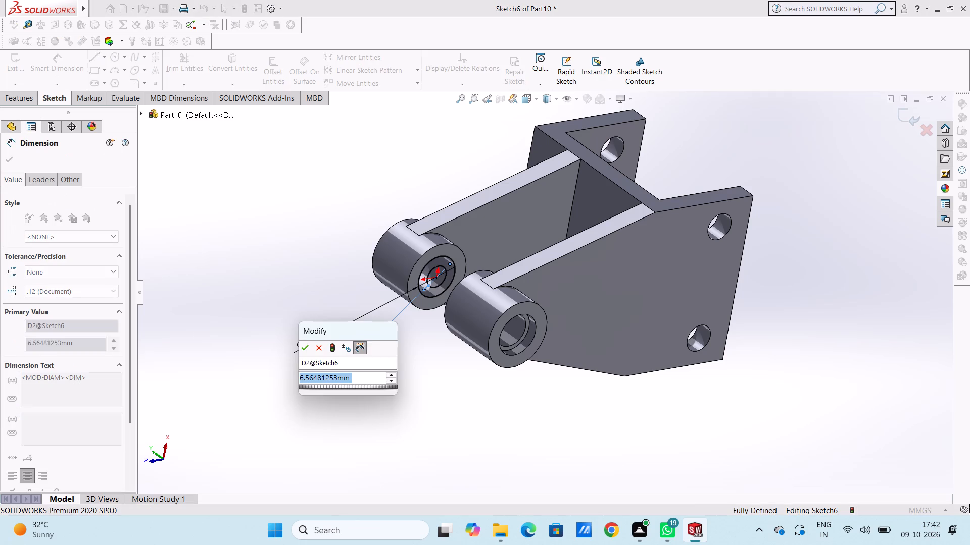
type("10")
key("Return")
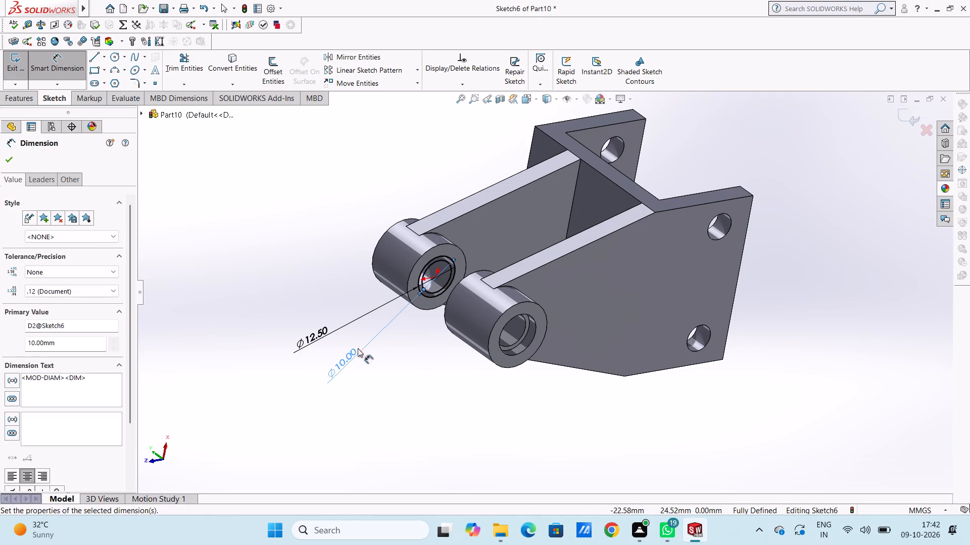
left_click(302, 278)
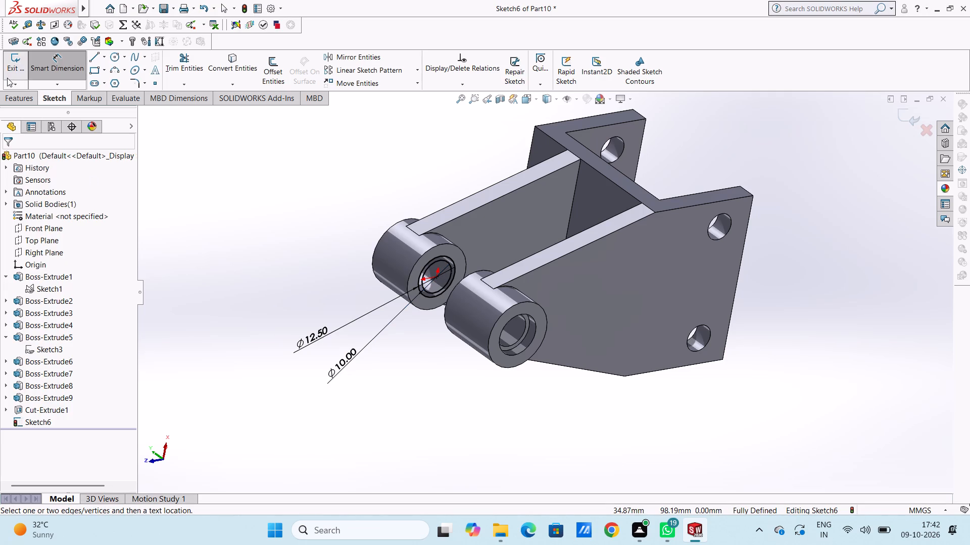
Extrude the ring between the two circles 16 mm in the reversed direction into the first hub's bore, merged with the body.
left_click(18, 95)
left_click(18, 66)
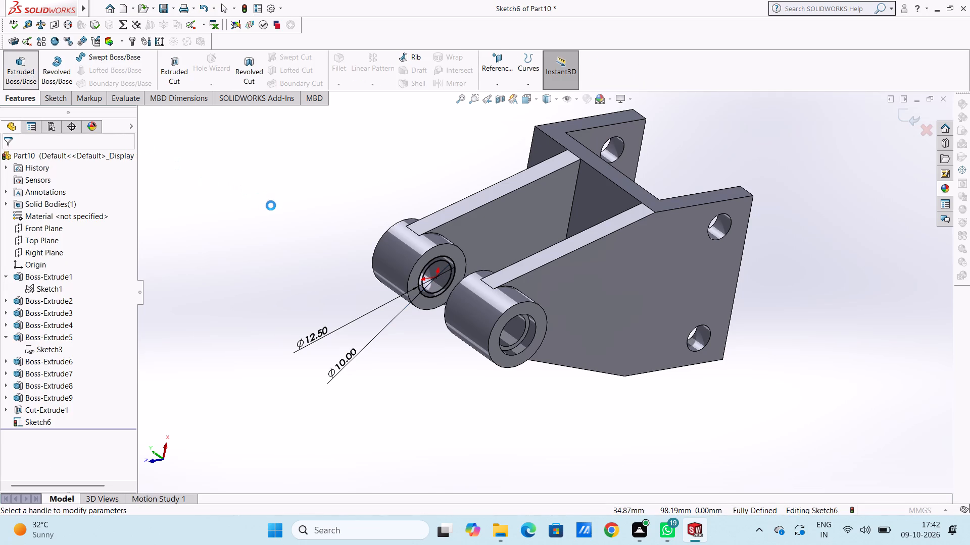
middle_click_drag(280, 219, 309, 343)
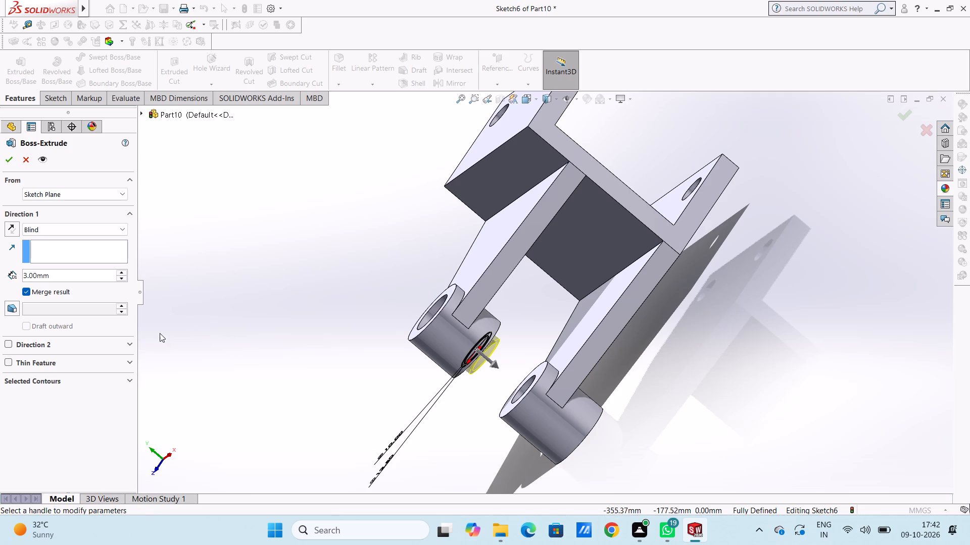
left_click(10, 224)
double_click(67, 276)
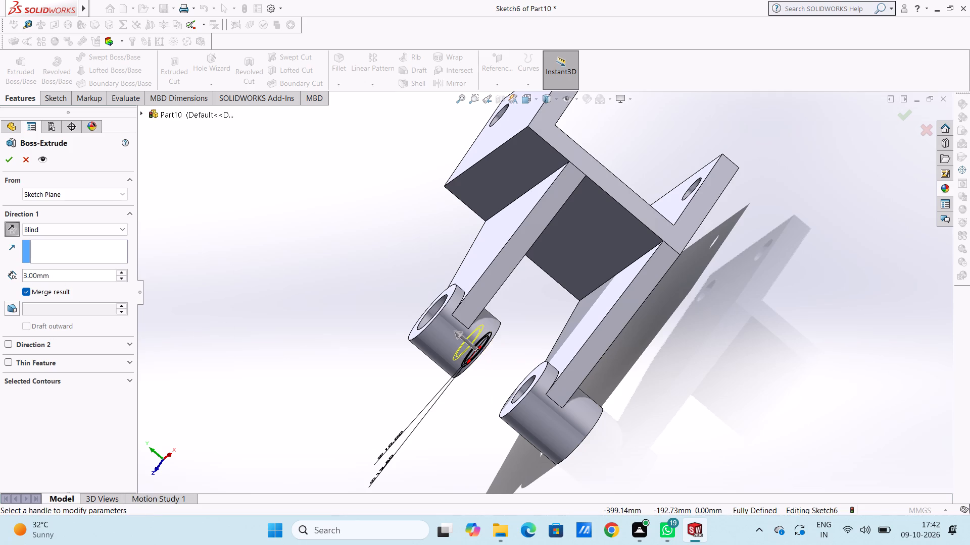
type("16")
key("Return")
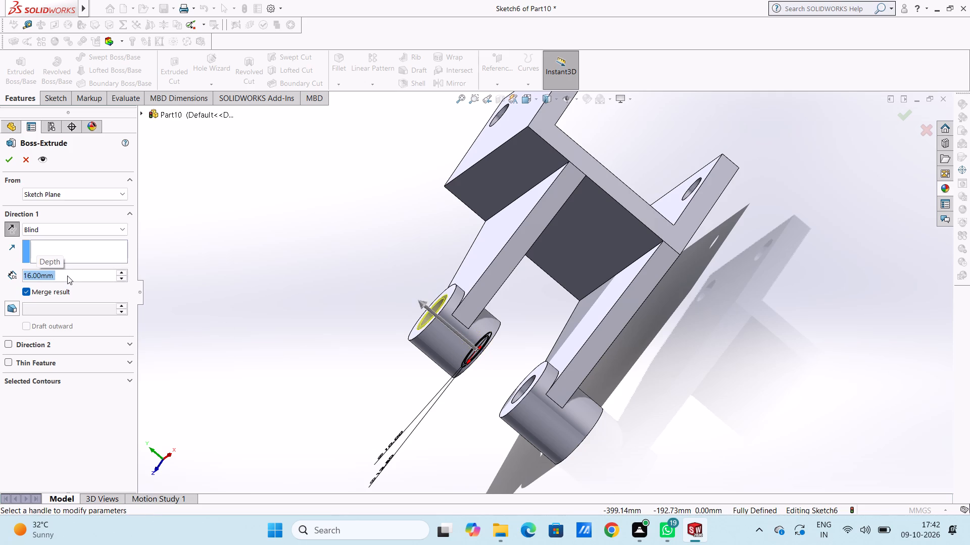
left_click(5, 159)
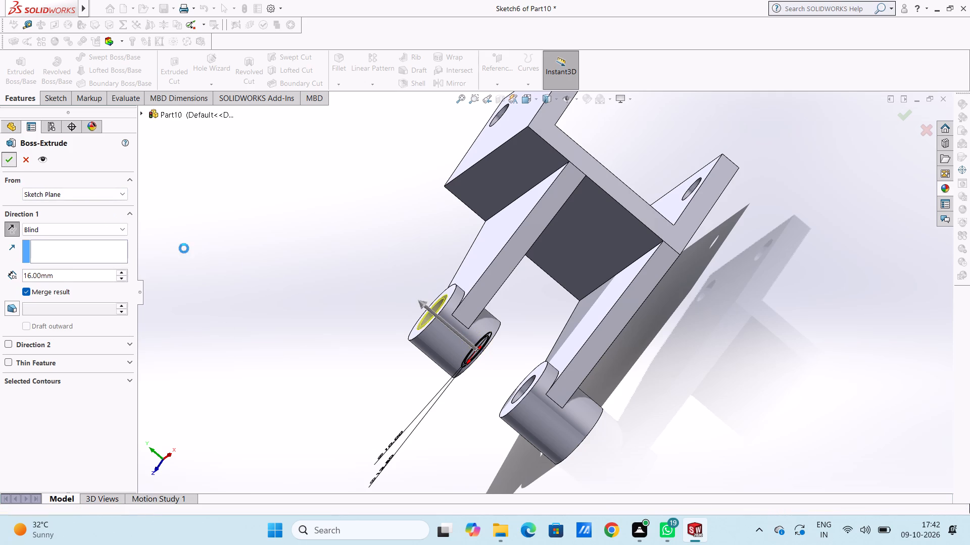
left_click(284, 285)
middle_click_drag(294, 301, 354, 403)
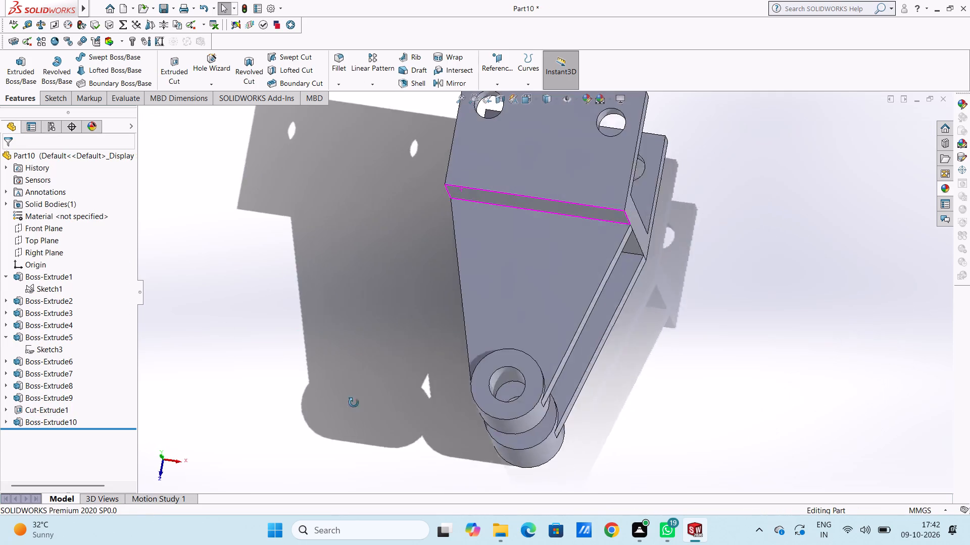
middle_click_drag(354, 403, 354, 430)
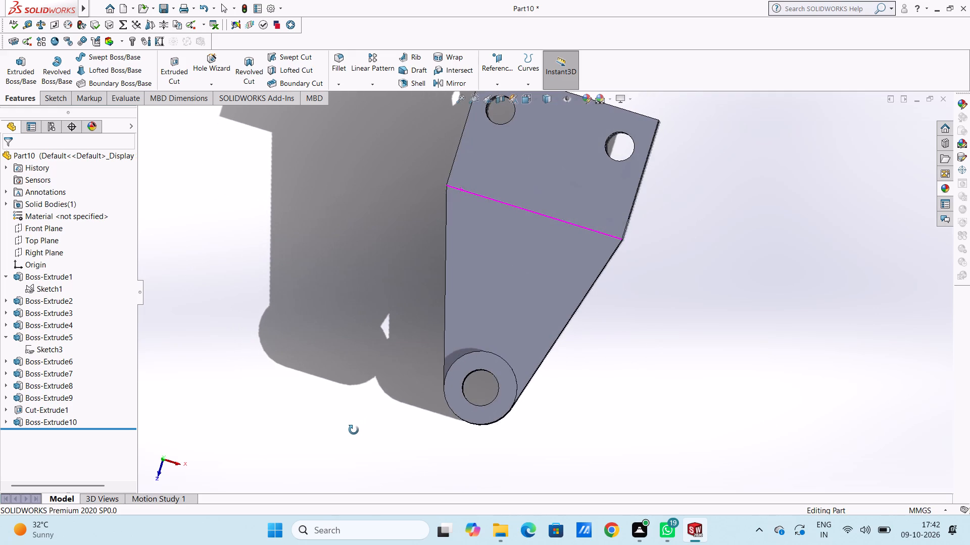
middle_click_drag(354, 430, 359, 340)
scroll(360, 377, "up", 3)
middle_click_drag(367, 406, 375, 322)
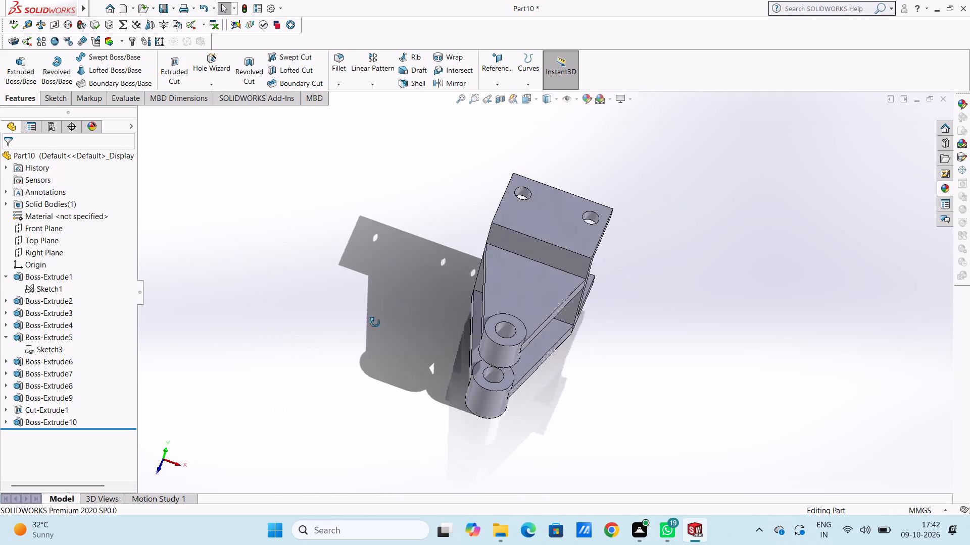
On the first hub's outer end face, facing away from the second boss, sketch an origin-centered circle with a radius of about 6.87 mm.
middle_click_drag(375, 322, 373, 310)
middle_click_drag(394, 416, 344, 431)
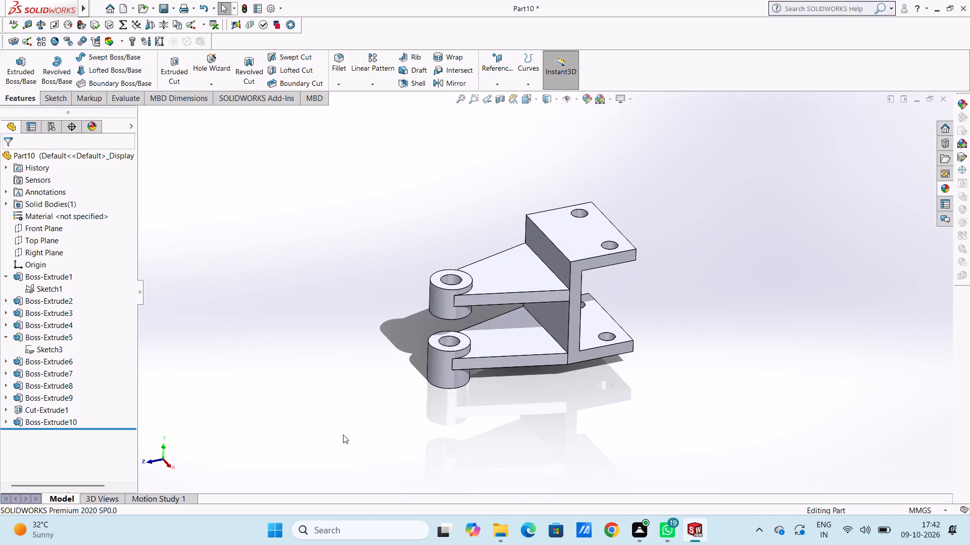
key("ctrl+5")
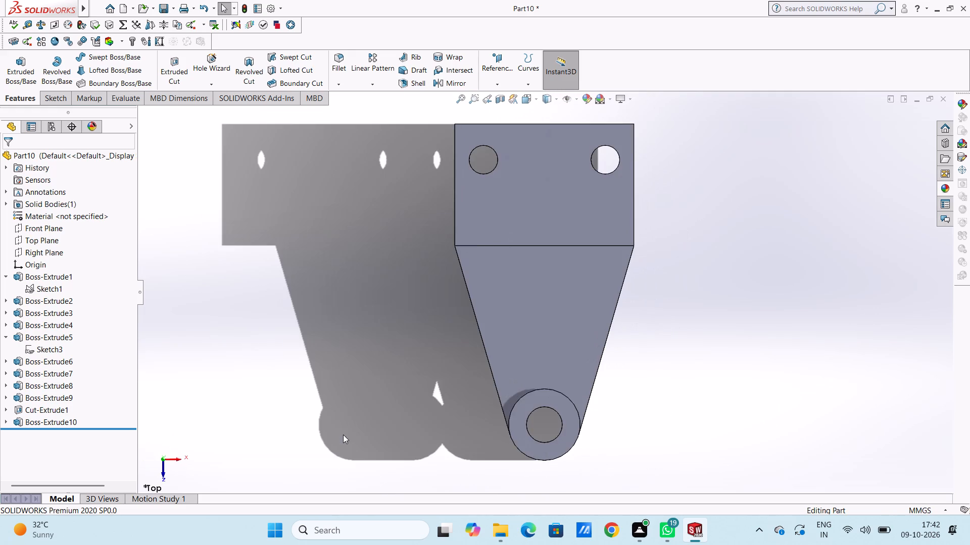
scroll(343, 434, "up", 2)
scroll(568, 420, "down", 2)
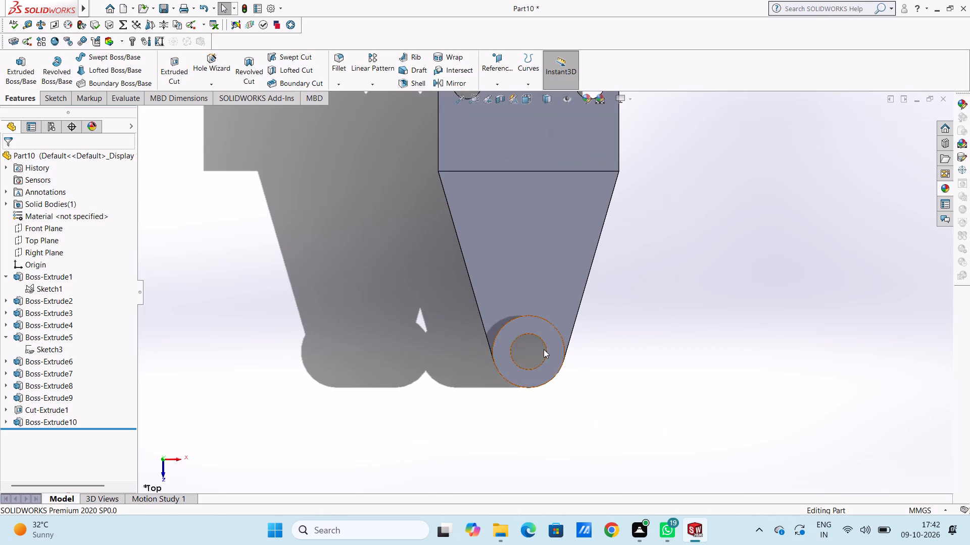
left_click(551, 339)
left_click(596, 311)
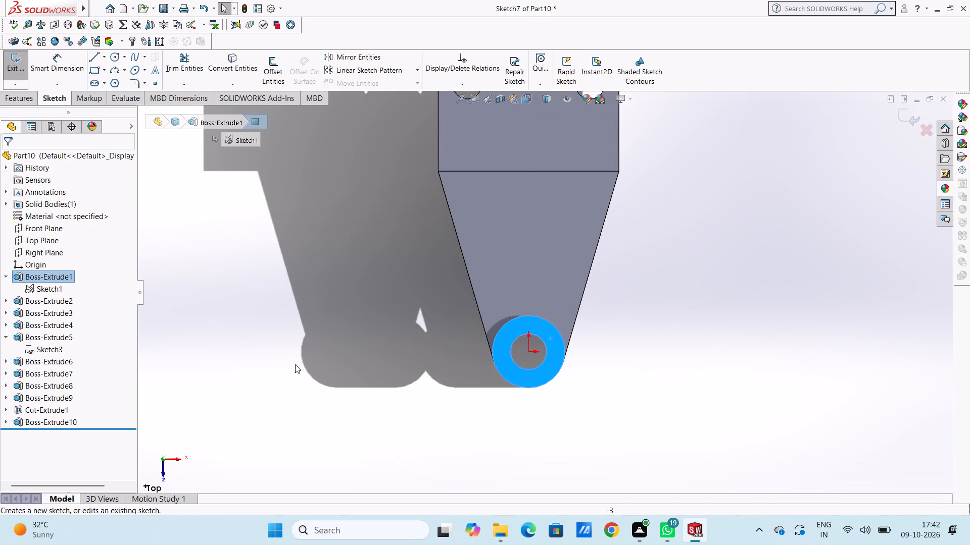
left_click_drag(288, 365, 280, 356)
left_click(117, 56)
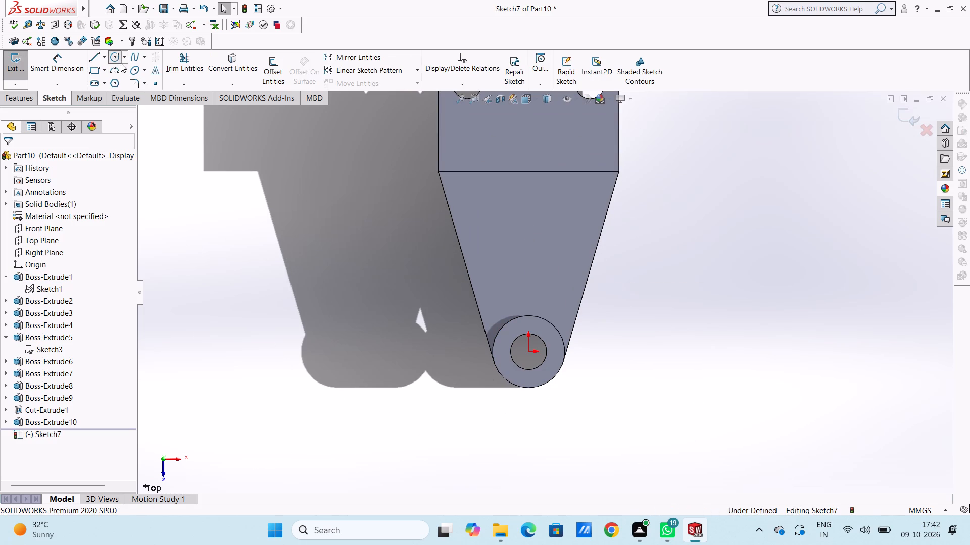
left_click(529, 353)
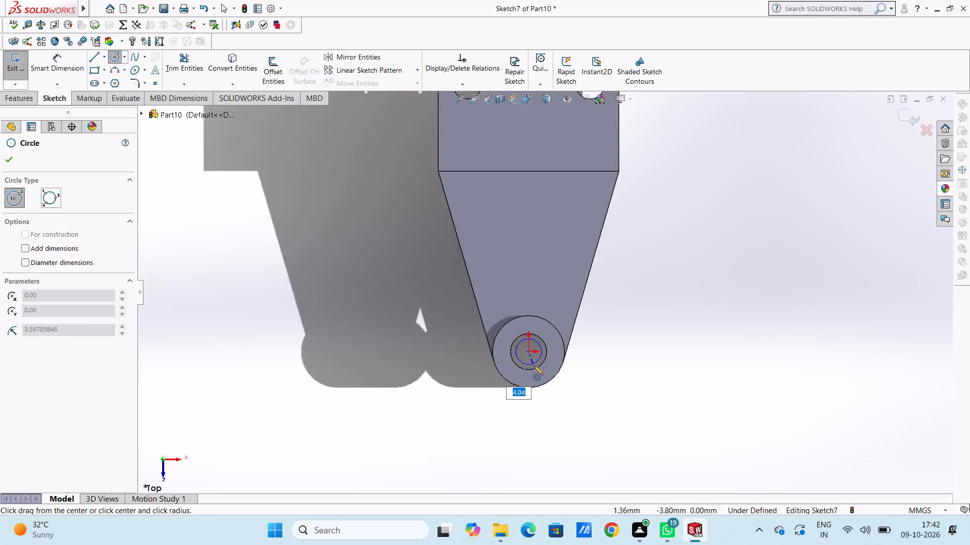
left_click(537, 375)
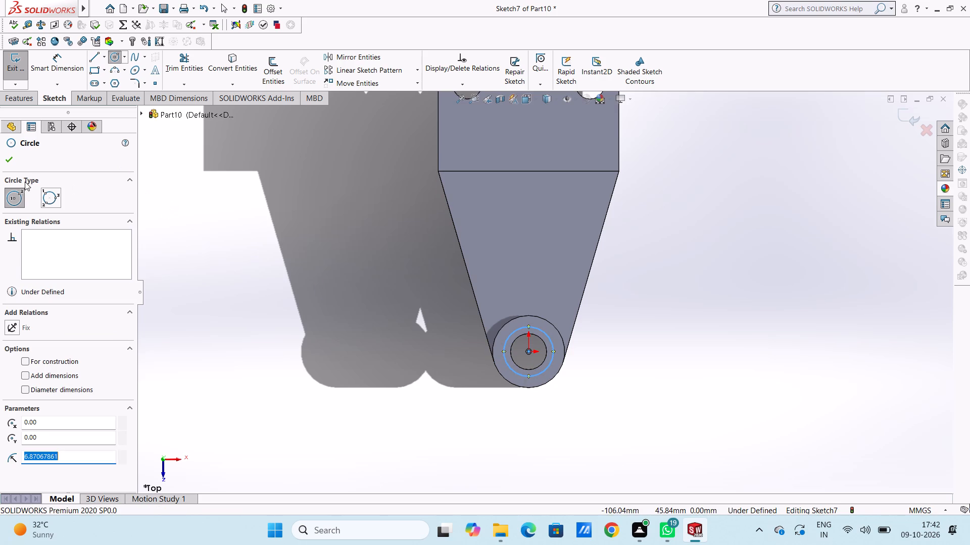
left_click(10, 163)
Dimension the circle's diameter as 12.5 mm.
left_click(63, 63)
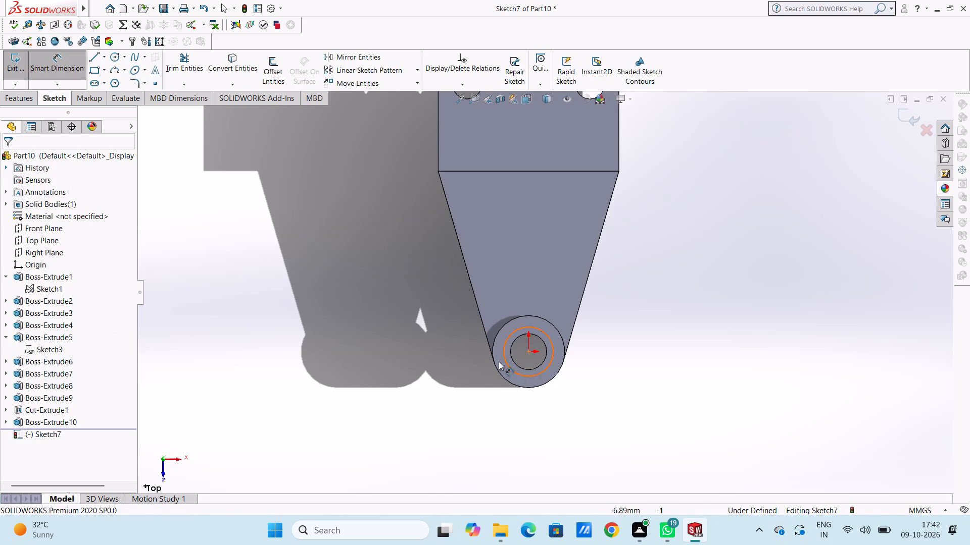
left_click(519, 375)
left_click(296, 437)
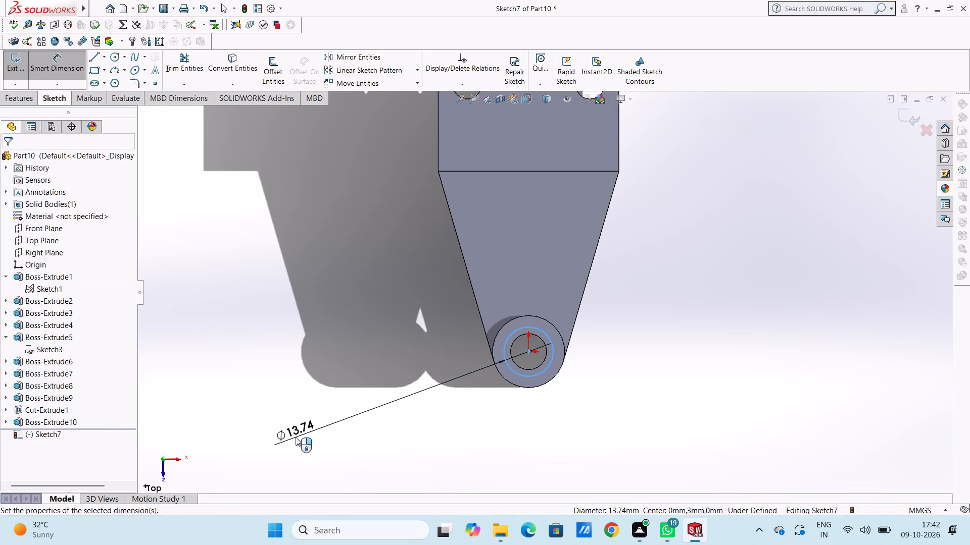
type("12.5")
key("Return")
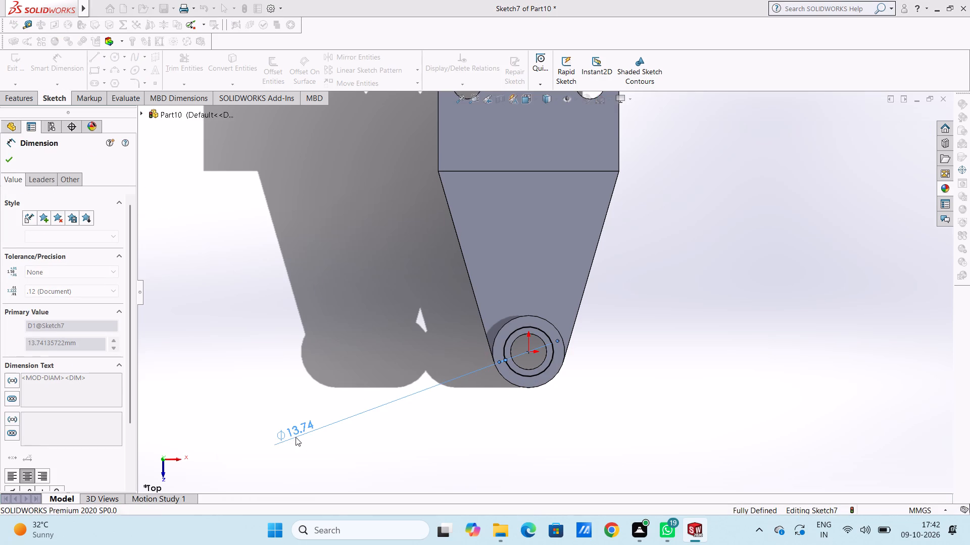
left_click(8, 163)
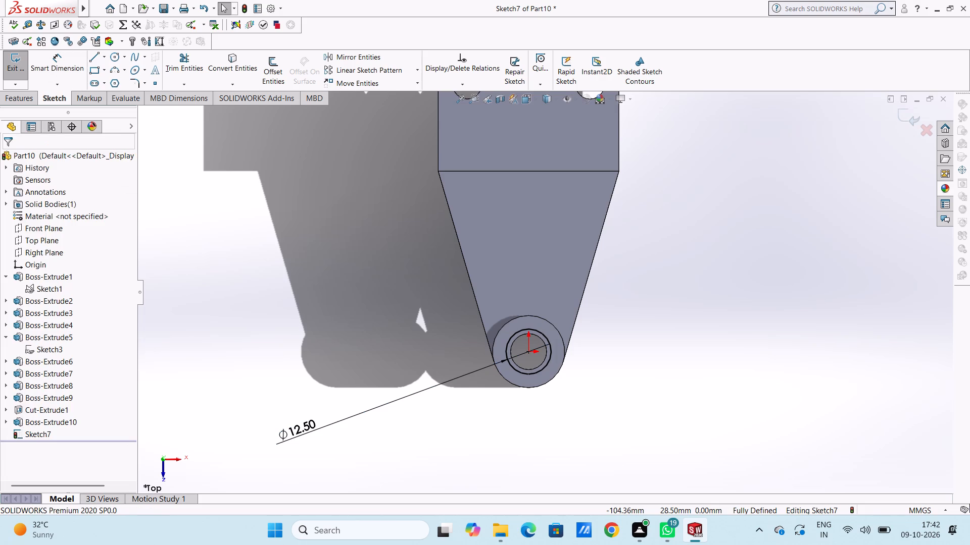
Cut-extrude the 12.5 mm circle blind 3 mm into the first hub to form its counterbore.
left_click(28, 95)
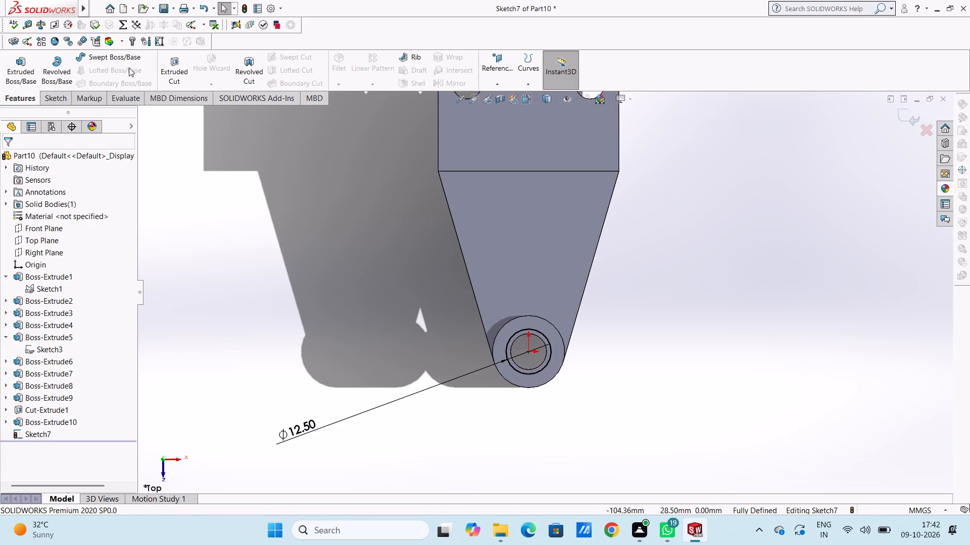
left_click(168, 71)
middle_click_drag(310, 294, 285, 290)
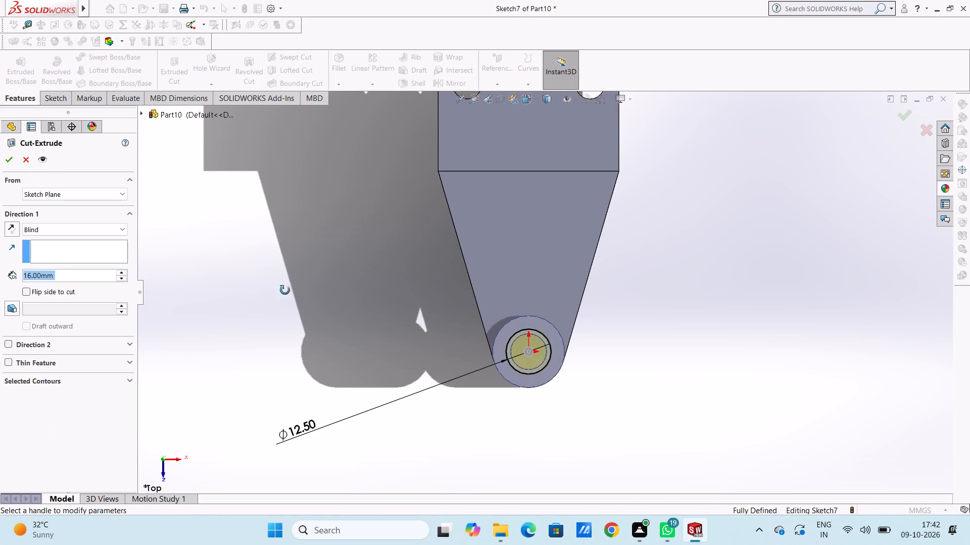
middle_click_drag(285, 290, 251, 277)
double_click(82, 272)
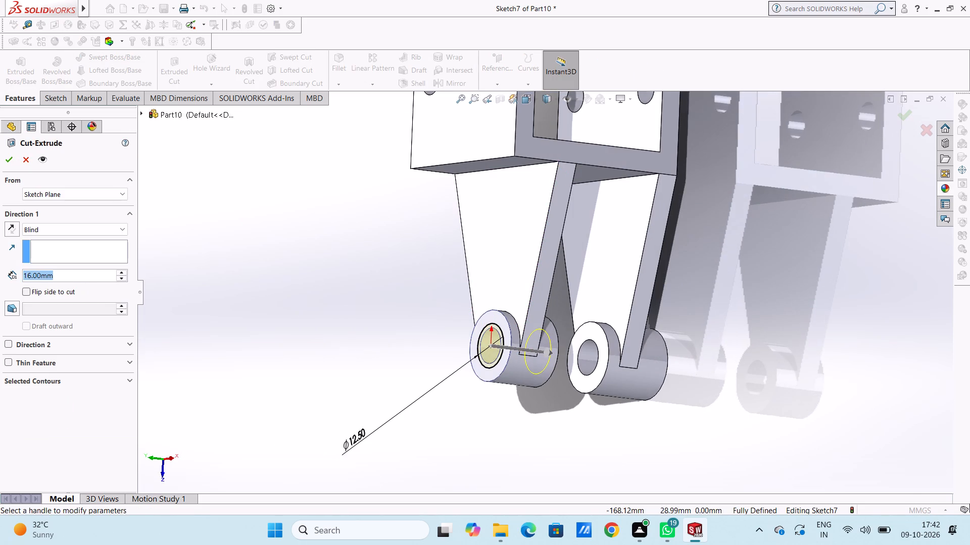
key("3")
key("Return")
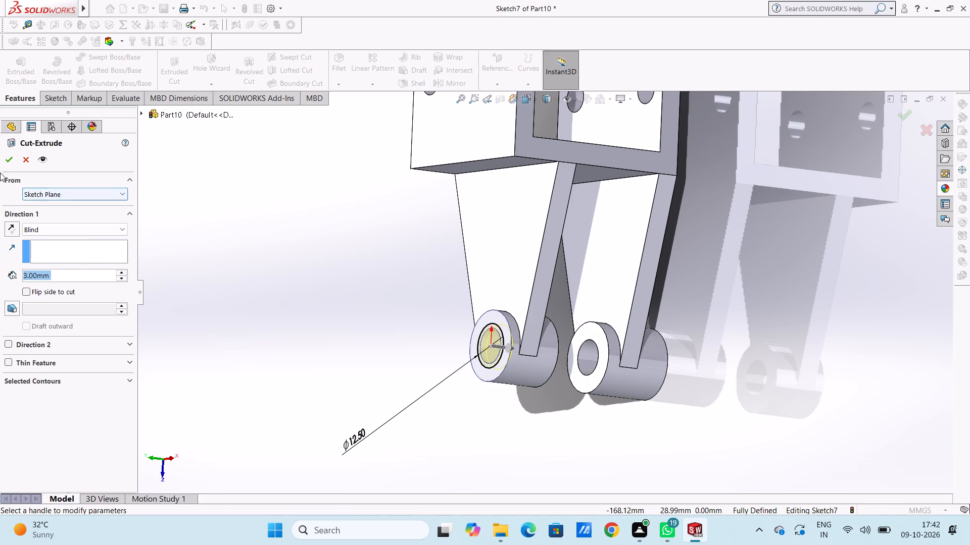
left_click(8, 161)
left_click(219, 295)
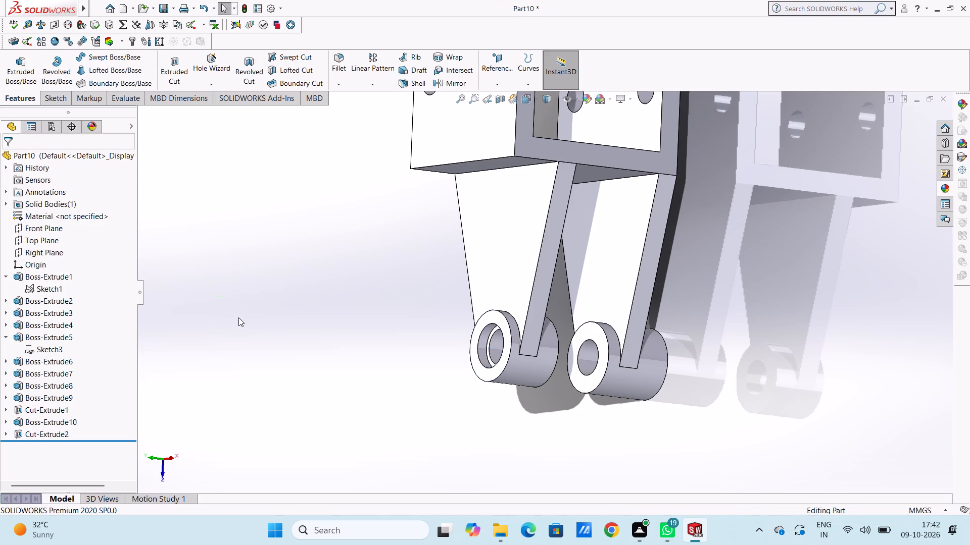
Examine the bracket from isometric, oblique and top views, checking the first hub's counterbore against the second boss.
middle_click_drag(268, 338, 322, 323)
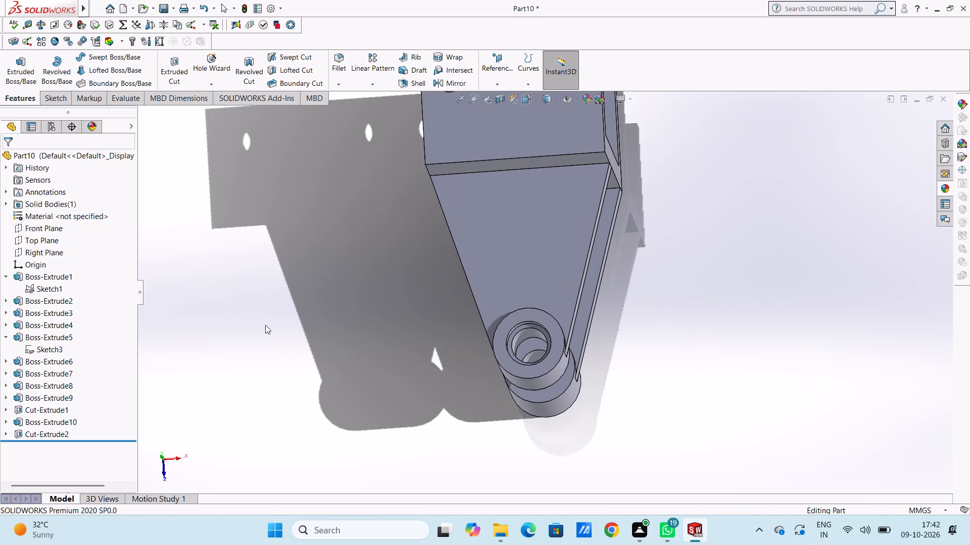
key("ctrl+7")
scroll(265, 325, "up", 1)
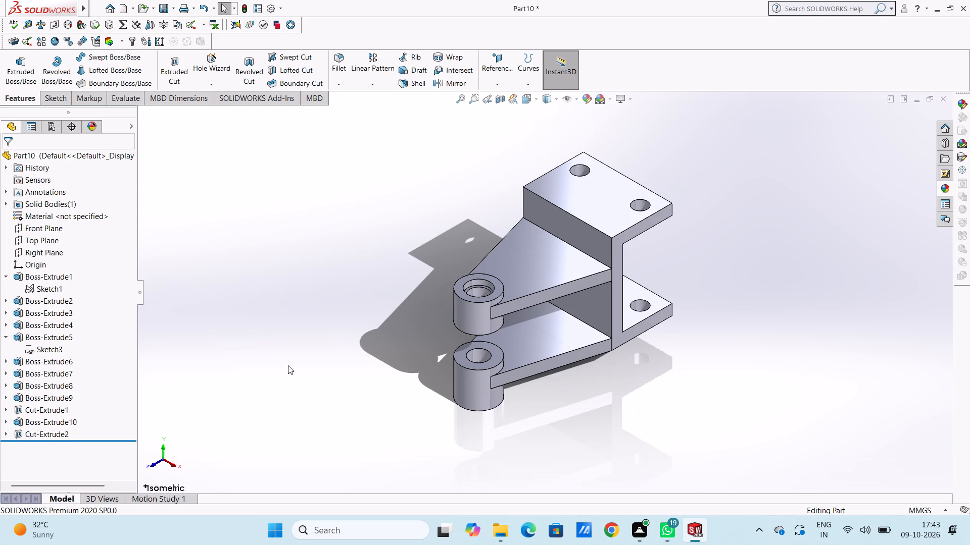
middle_click_drag(294, 379, 268, 300)
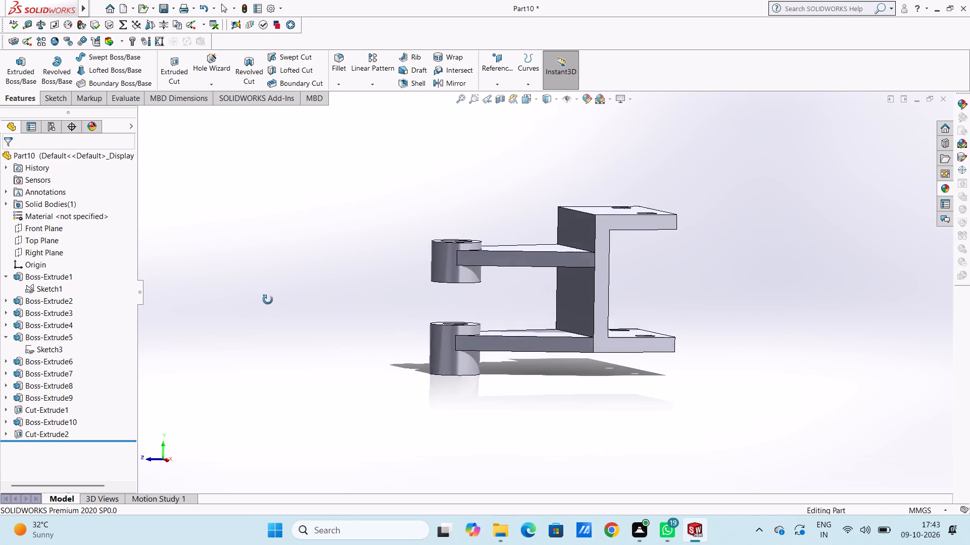
middle_click_drag(268, 300, 268, 318)
middle_click(266, 317)
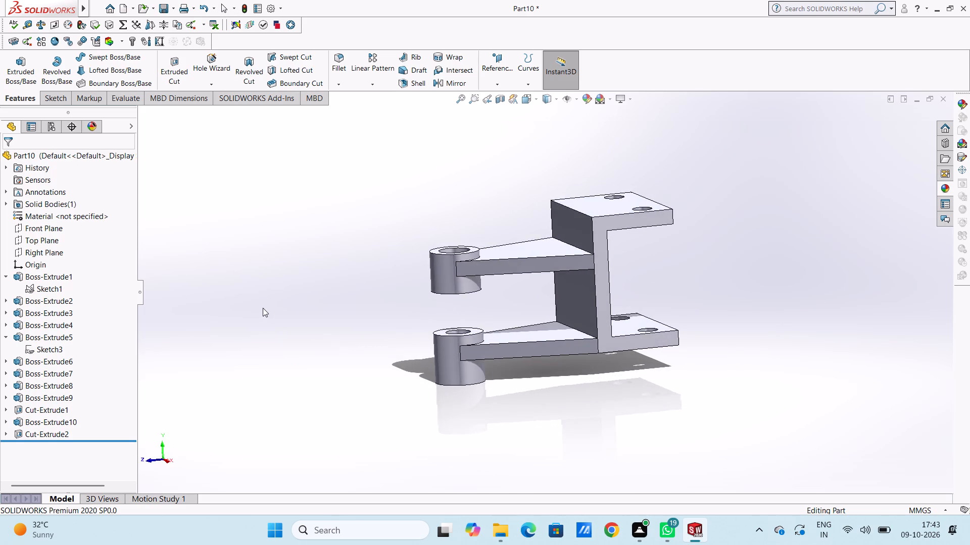
middle_click(263, 307)
middle_click_drag(337, 351, 347, 395)
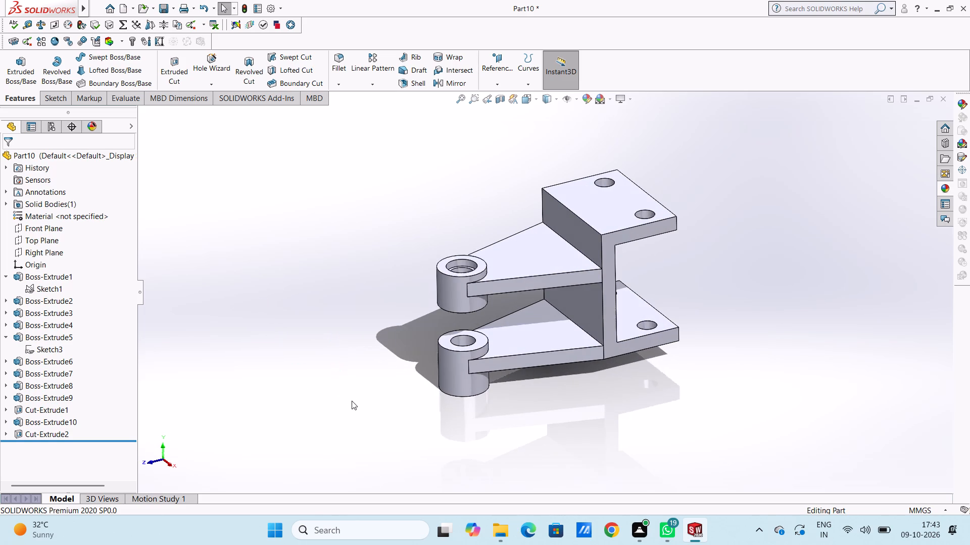
key("ctrl+5")
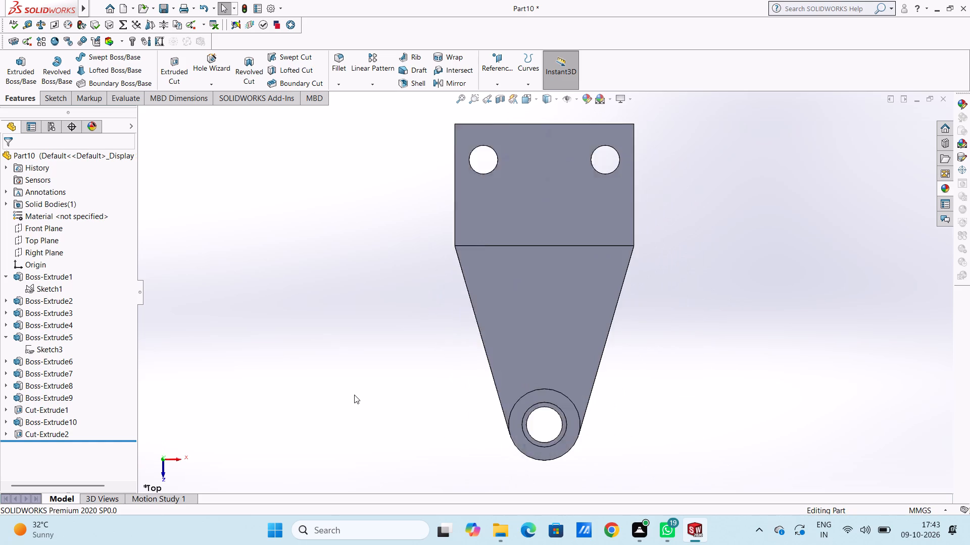
scroll(354, 395, "up", 4)
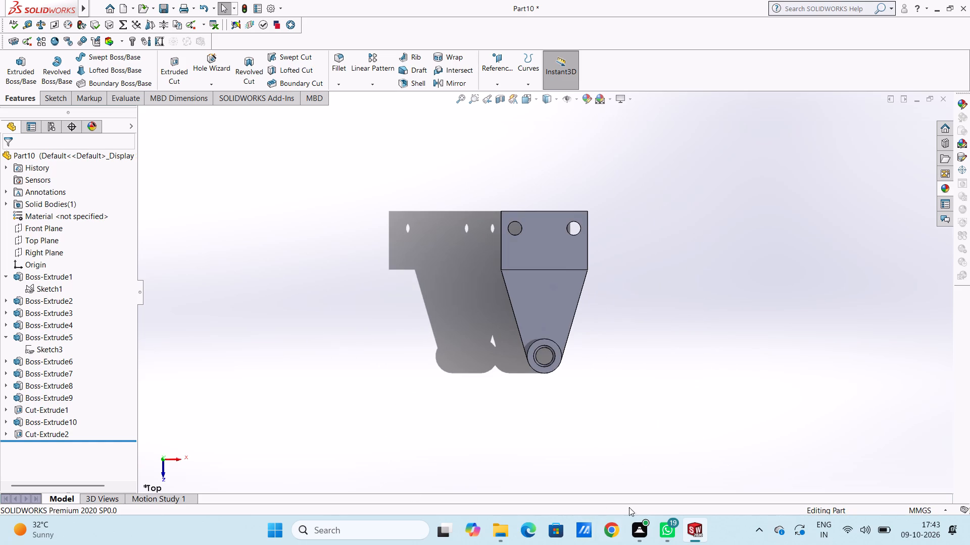
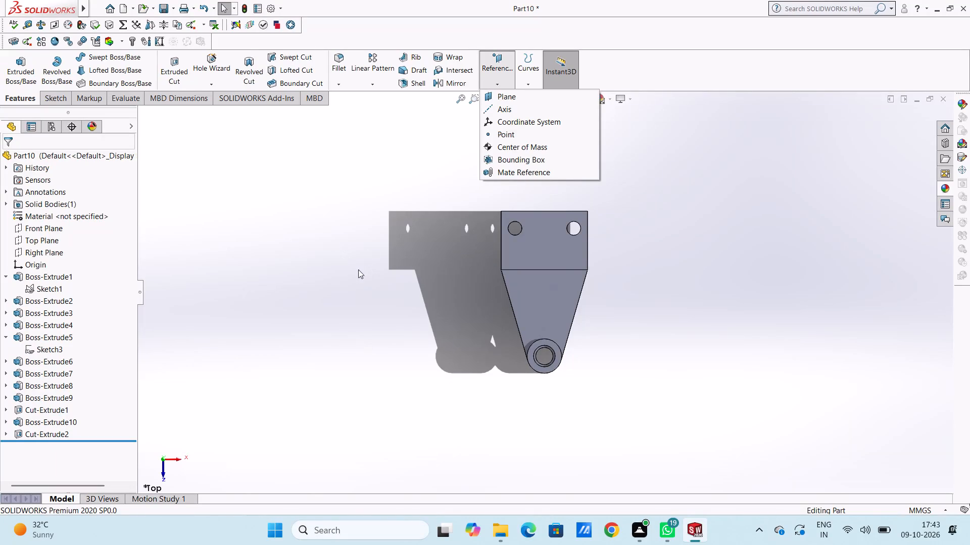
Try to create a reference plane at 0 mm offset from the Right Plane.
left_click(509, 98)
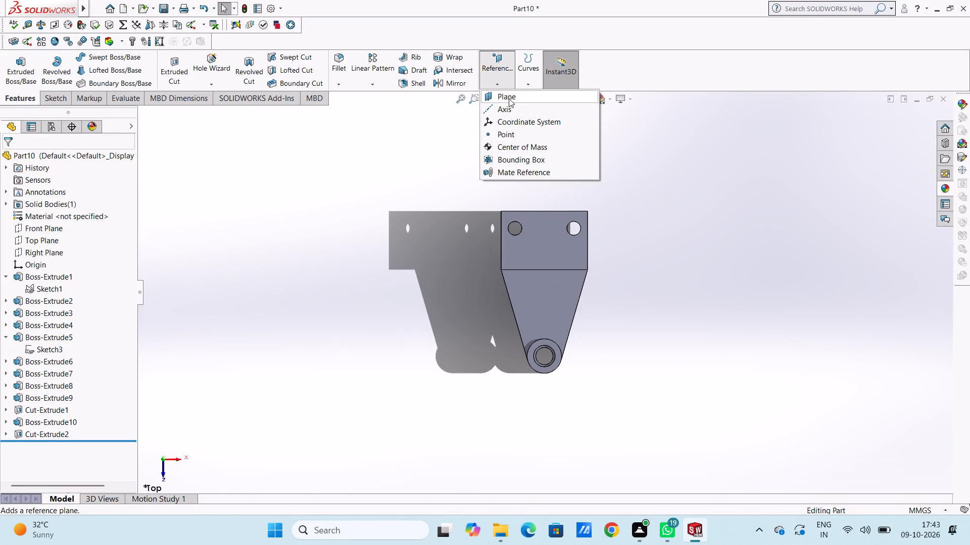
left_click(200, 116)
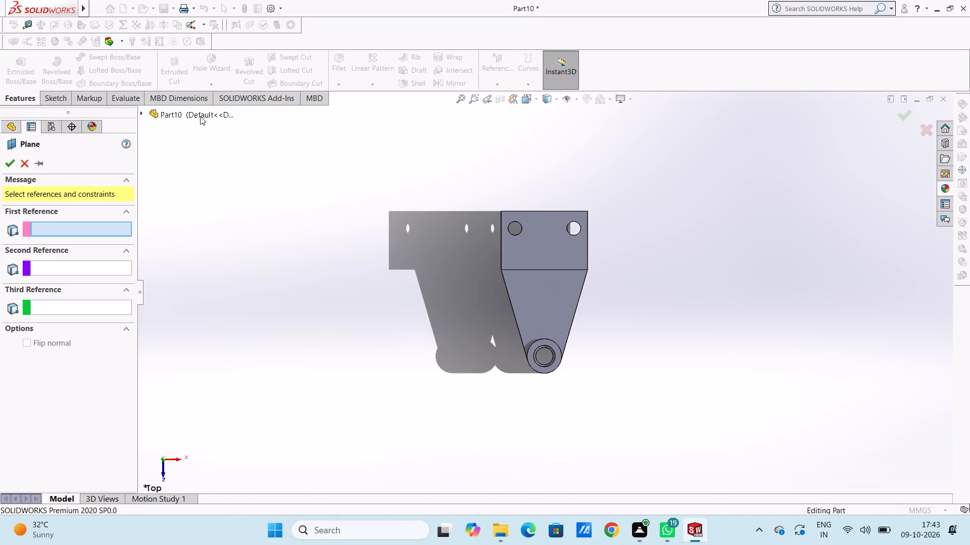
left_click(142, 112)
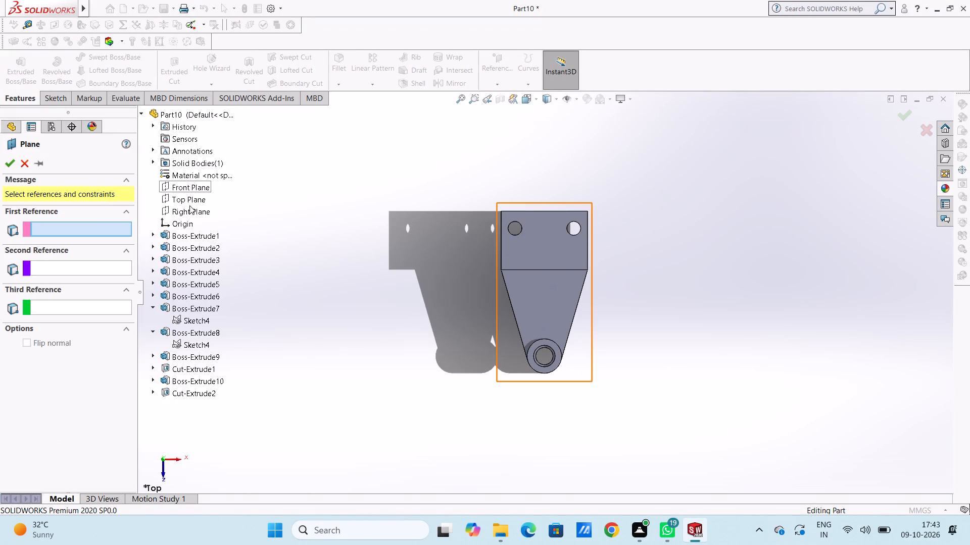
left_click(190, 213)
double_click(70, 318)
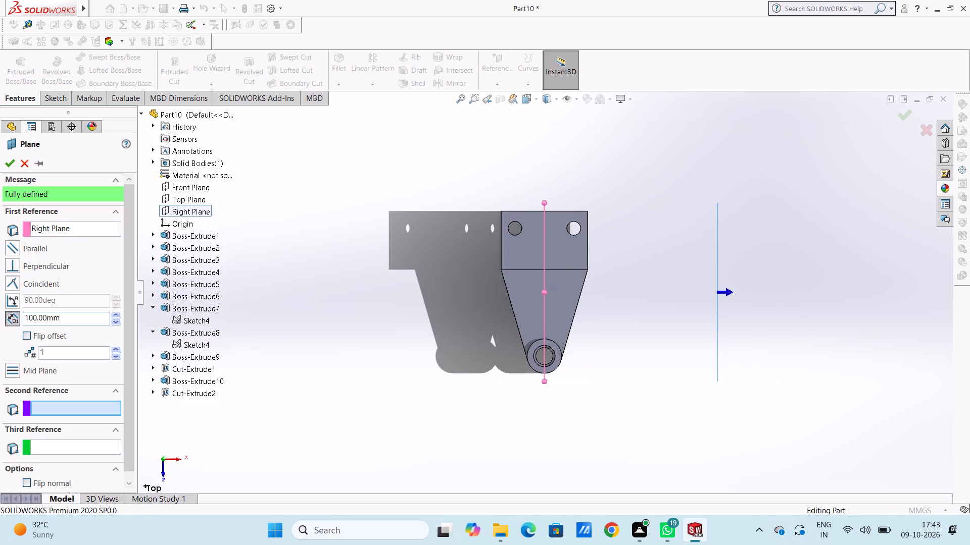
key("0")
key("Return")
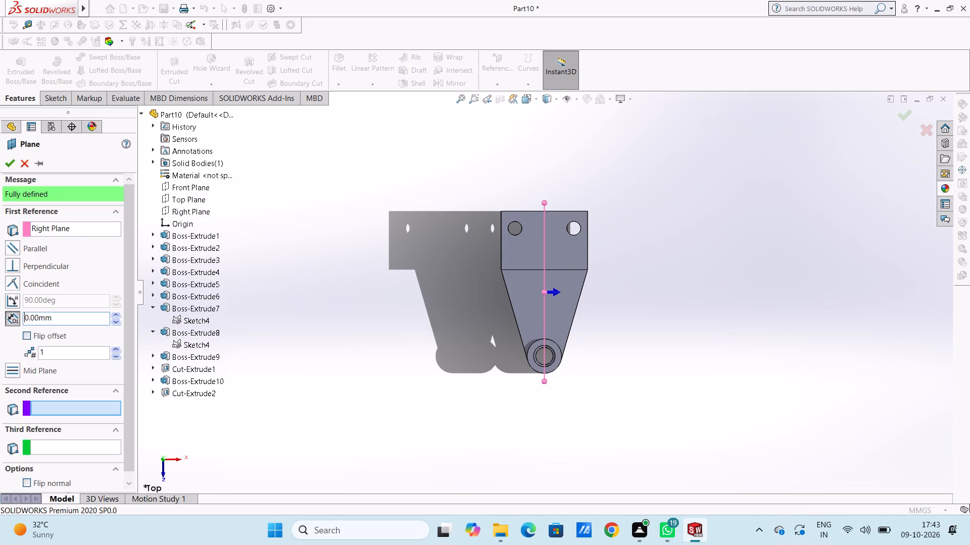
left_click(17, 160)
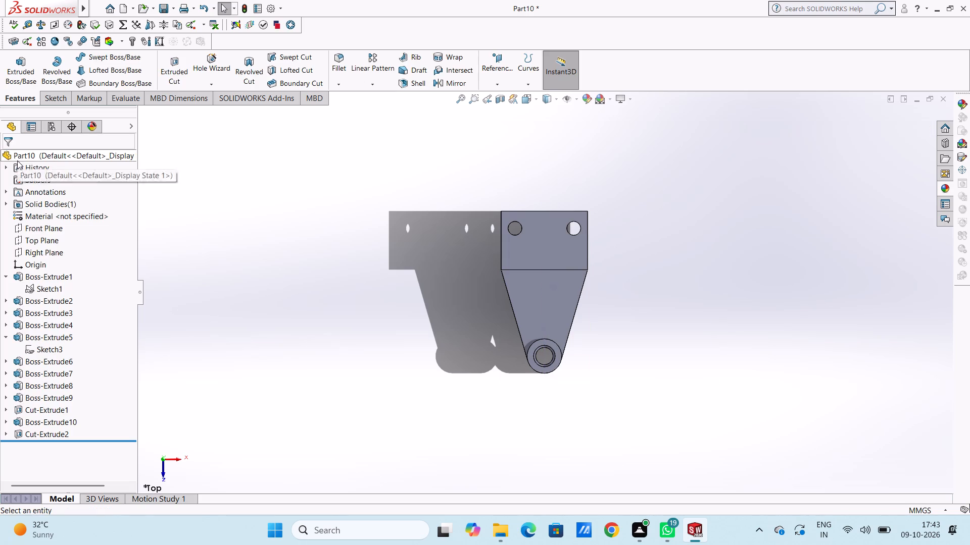
Create a reference plane at 0 mm offset from the Right Plane.
left_click(492, 60)
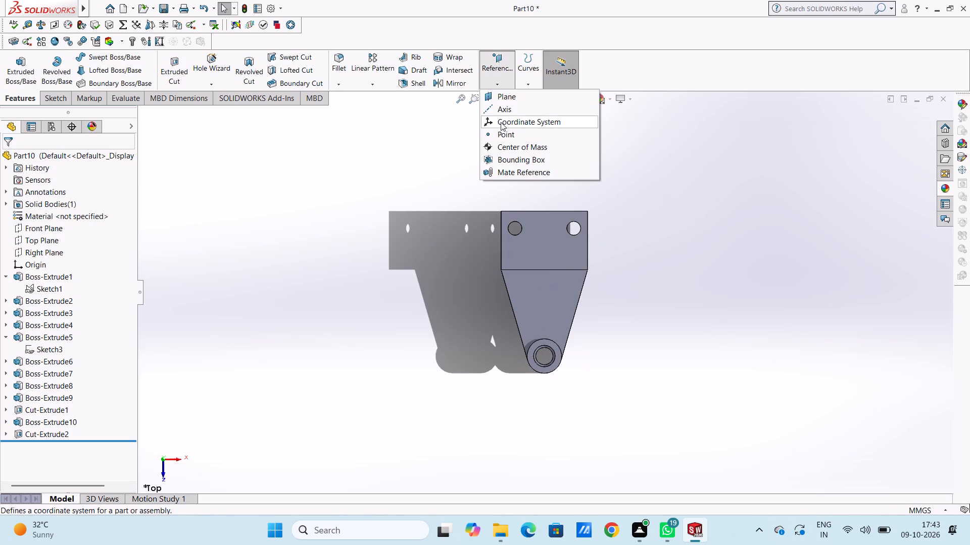
left_click(513, 94)
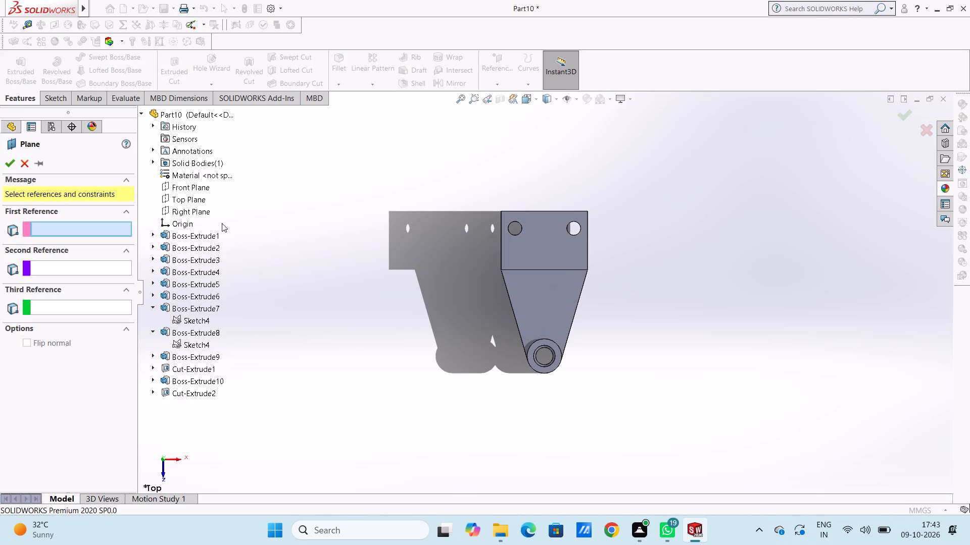
left_click(188, 209)
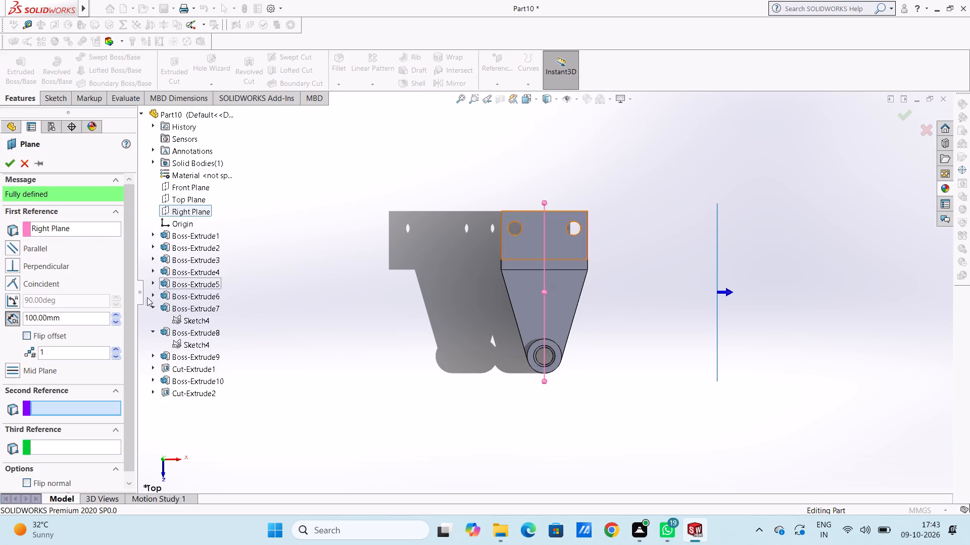
double_click(81, 315)
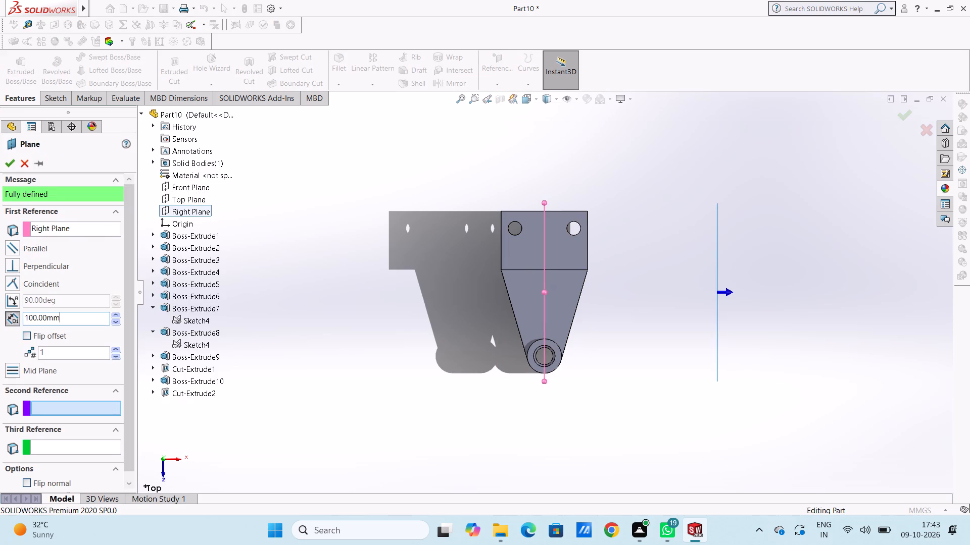
key("0")
key("Return")
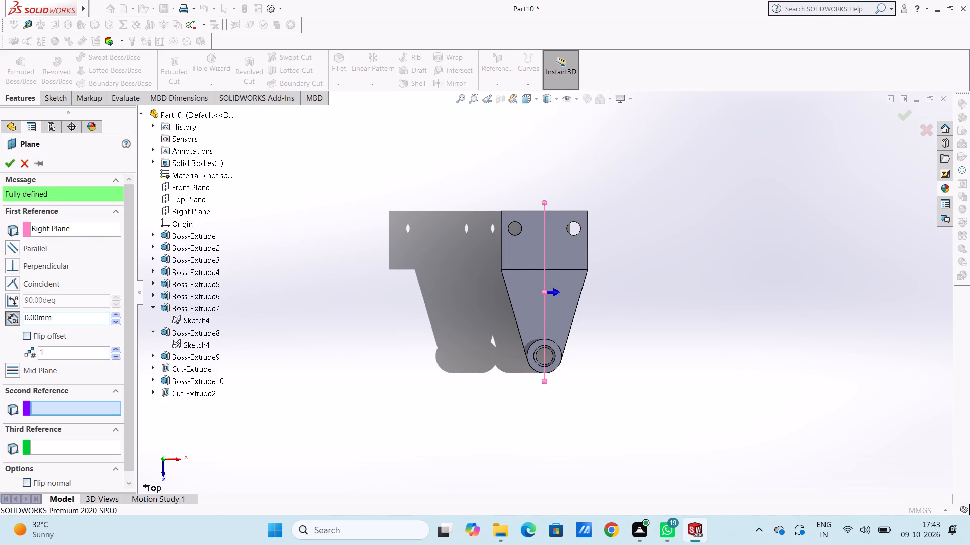
left_click(11, 165)
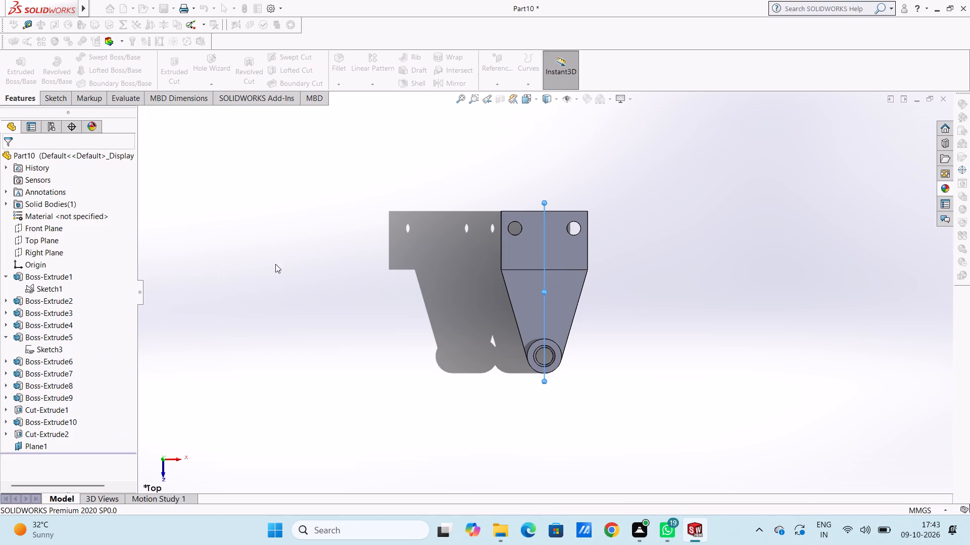
left_click(275, 264)
On the new reference plane, sketch a sloped line about 41.8 mm long from the first hub's outer end corner to the end plate's nearest outer corner.
key("ctrl+4")
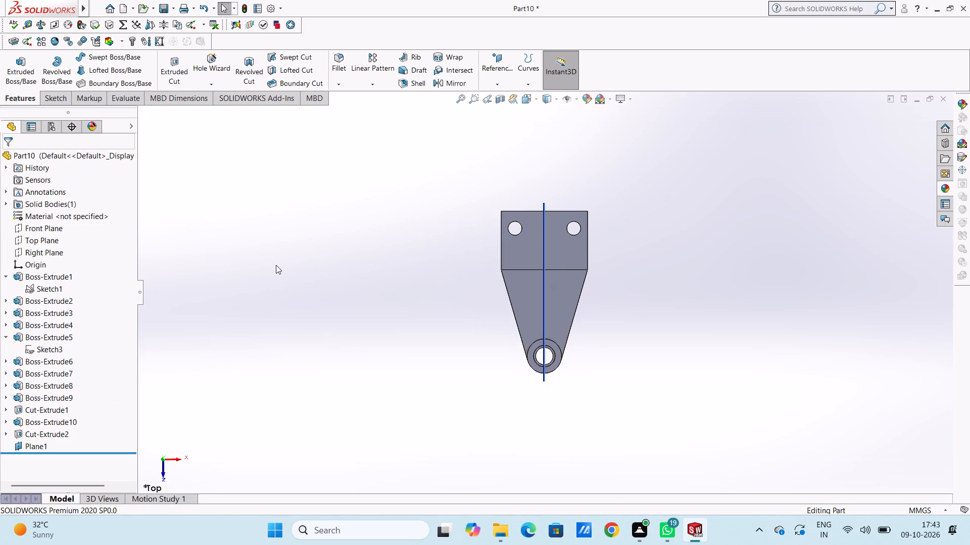
scroll(276, 265, "up", 2)
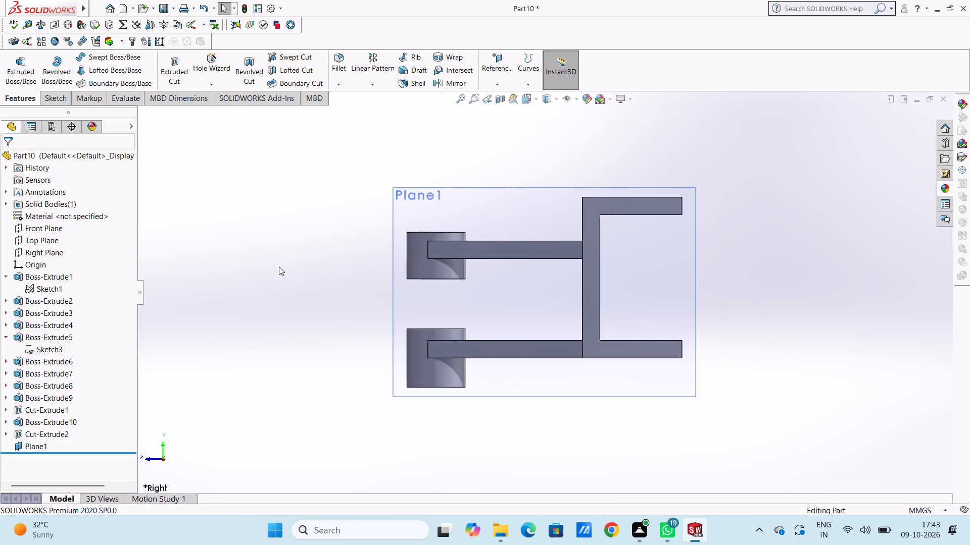
left_click(484, 214)
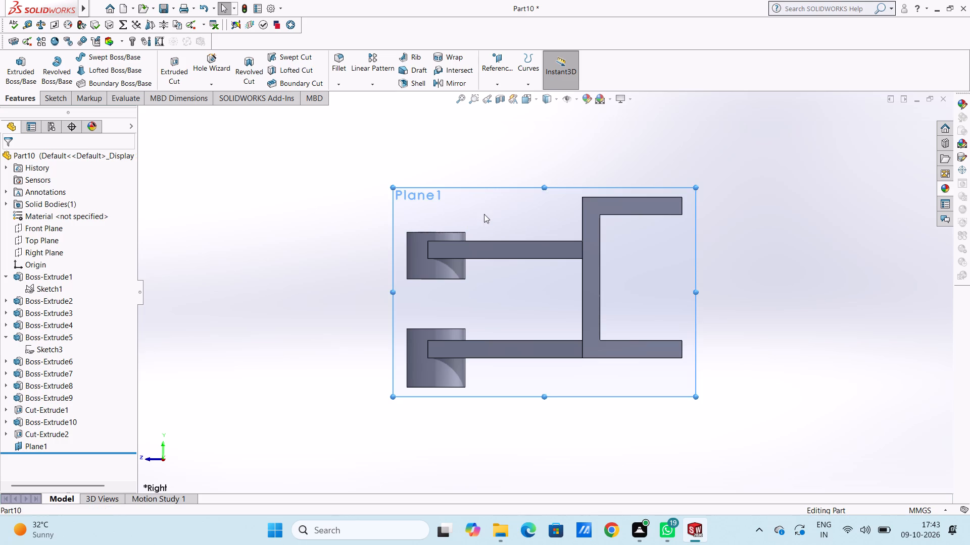
left_click(530, 186)
left_click(463, 154)
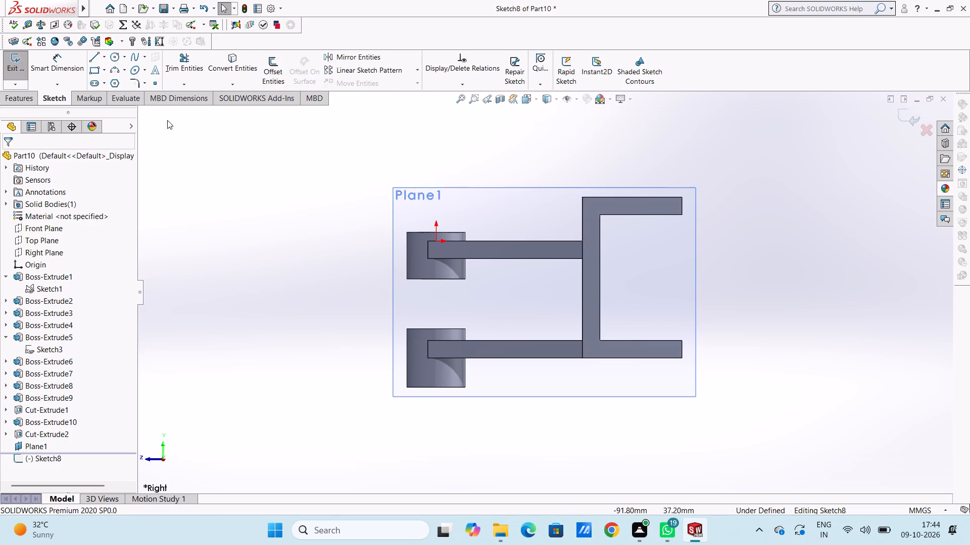
left_click(94, 59)
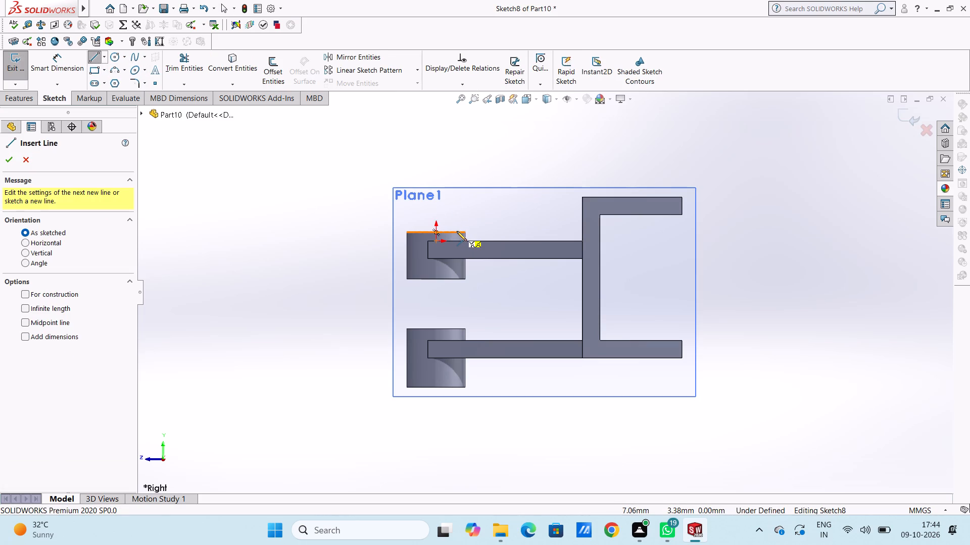
middle_click_drag(480, 173, 488, 262)
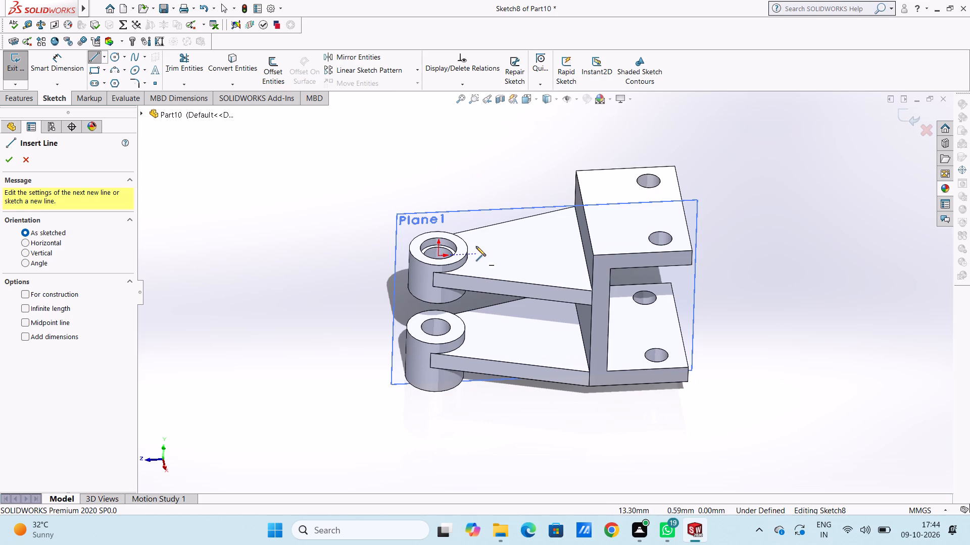
key("ctrl+4")
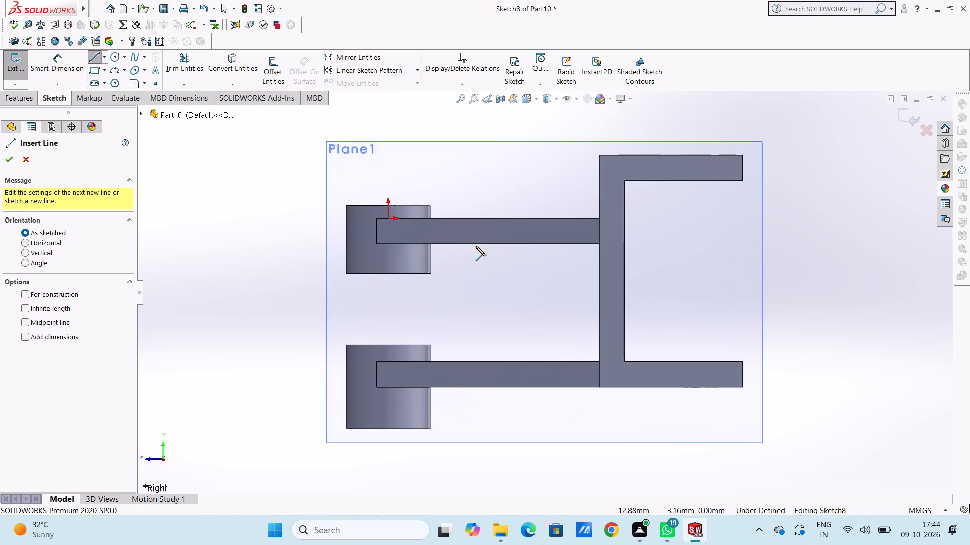
left_click(431, 206)
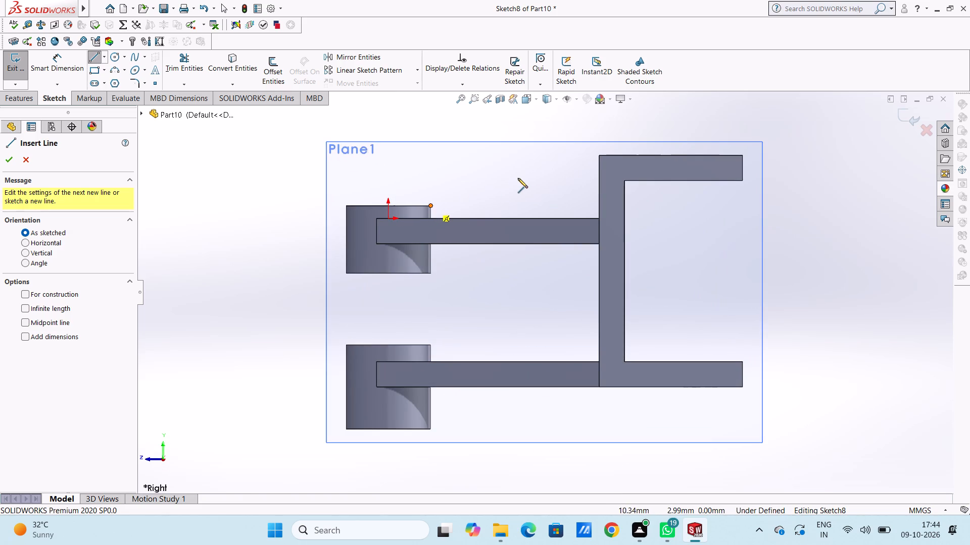
left_click(600, 156)
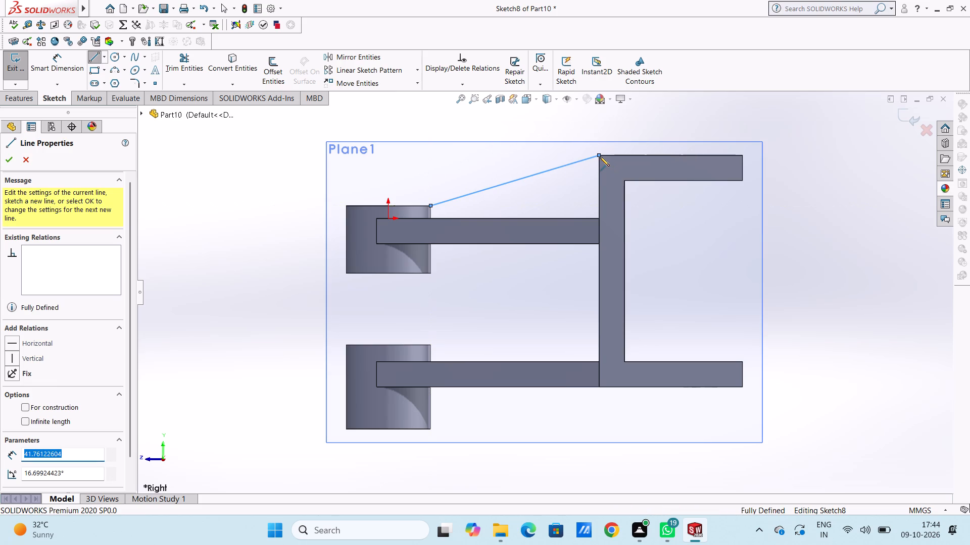
key("Escape")
key("Escape")
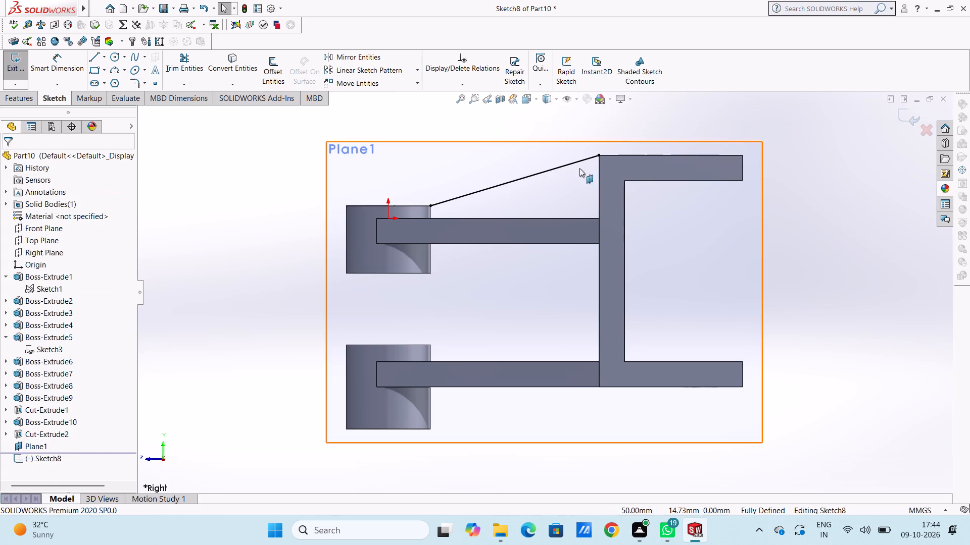
From the first hub's side edge, sketch a horizontal line, a 21.5 mm vertical line toward the second arm, and a return line about 25 mm long.
scroll(579, 168, "up", 3)
scroll(612, 356, "down", 2)
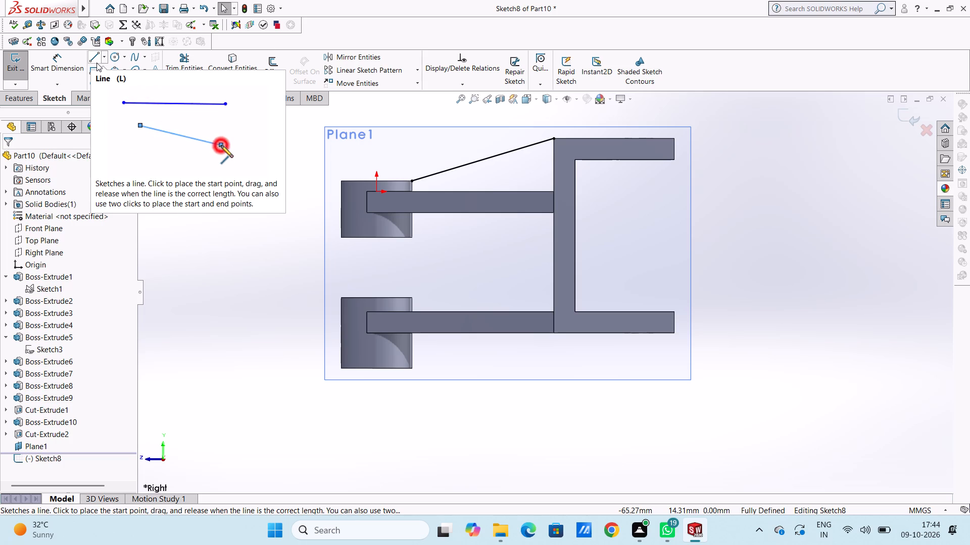
left_click(96, 59)
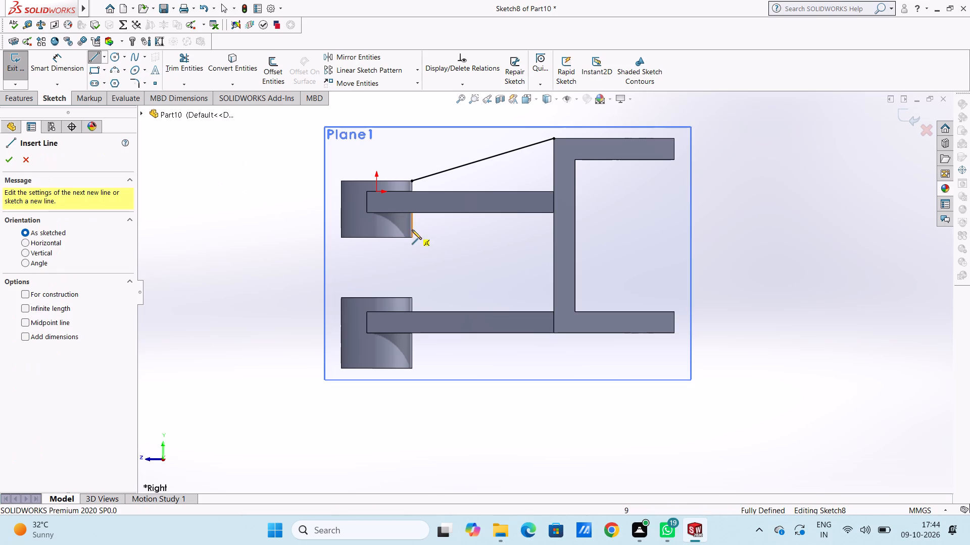
left_click(411, 225)
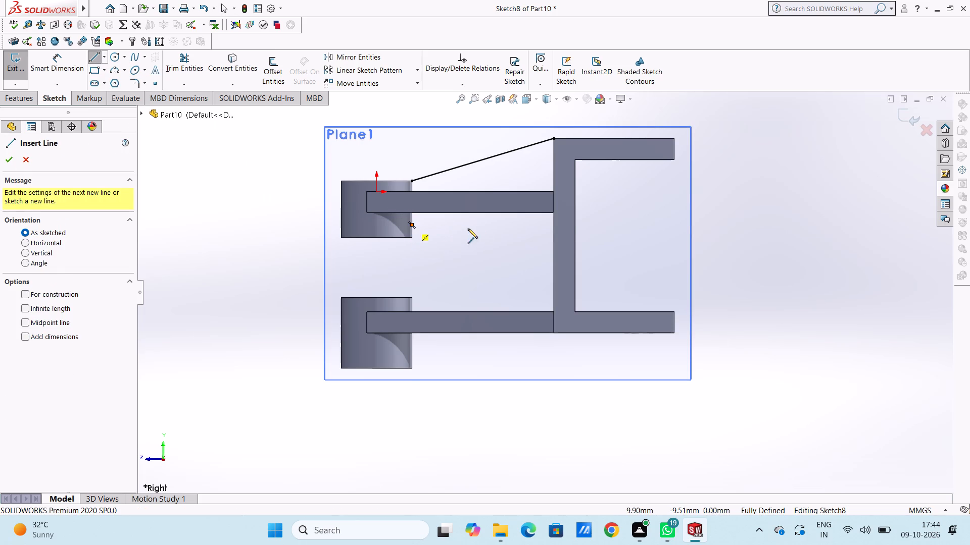
left_click(496, 227)
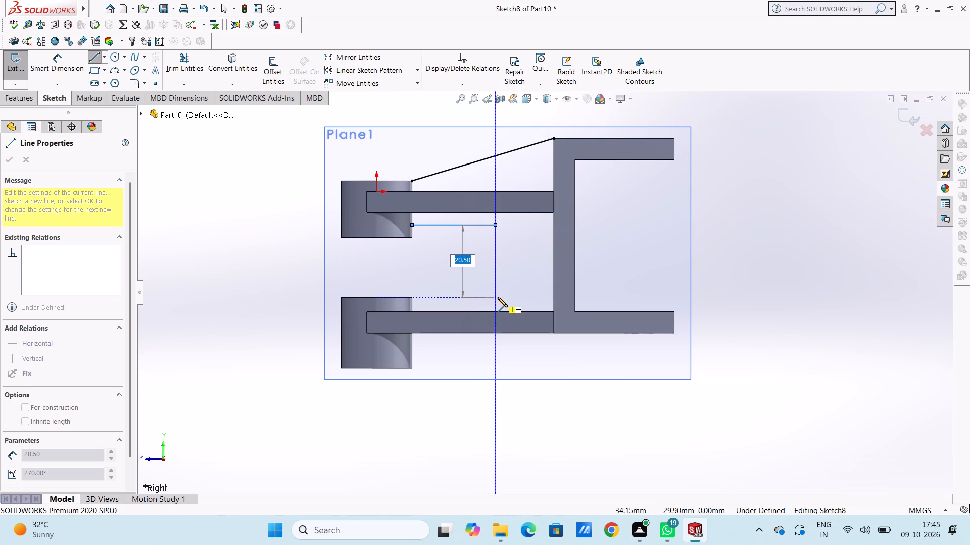
key("2")
type("1.5")
key("Return")
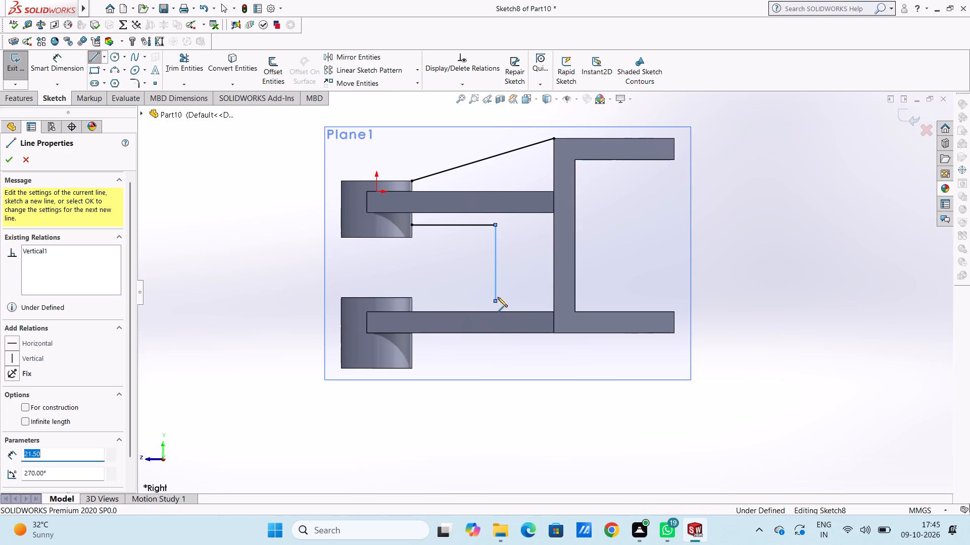
left_click(407, 303)
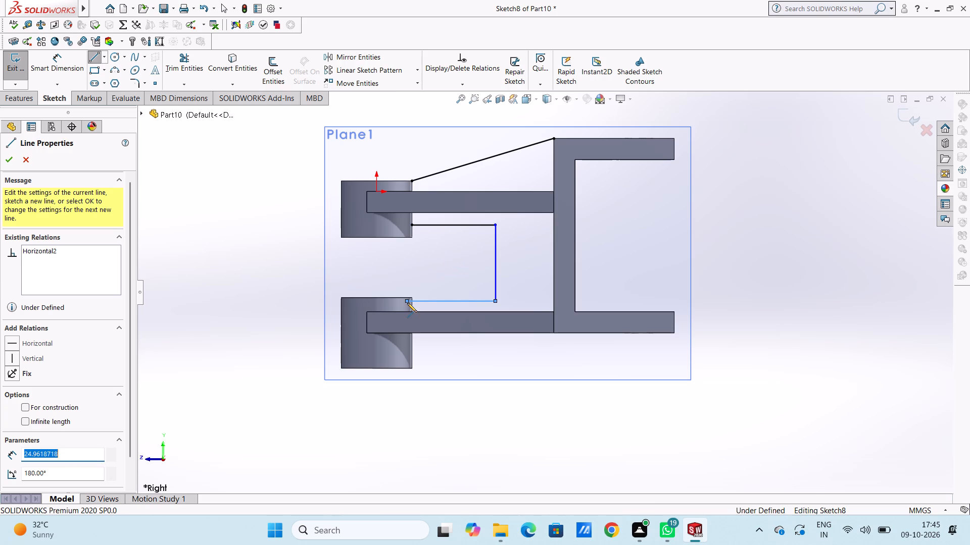
key("Escape")
key("Escape")
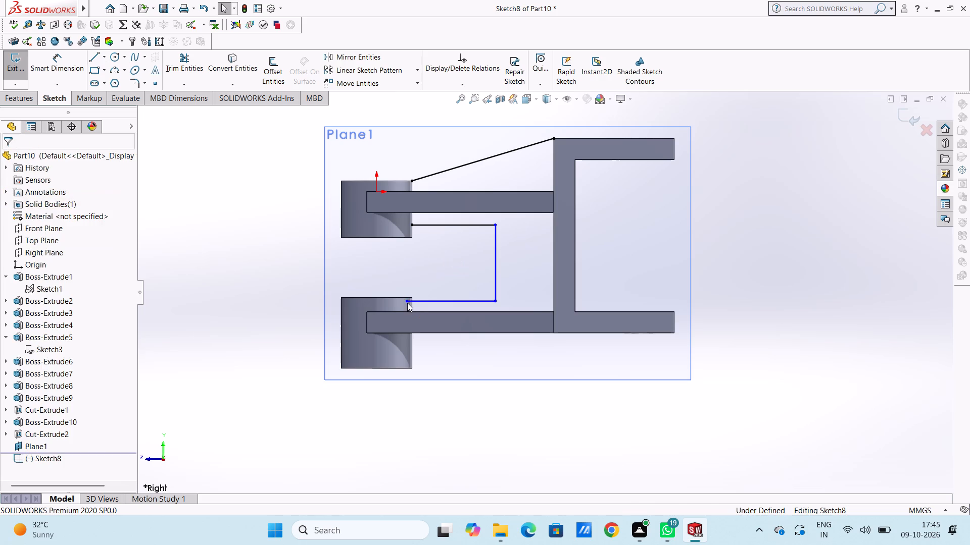
Dimension the vertical sketch line 29 mm from the end plate face that the arms meet.
left_click(66, 62)
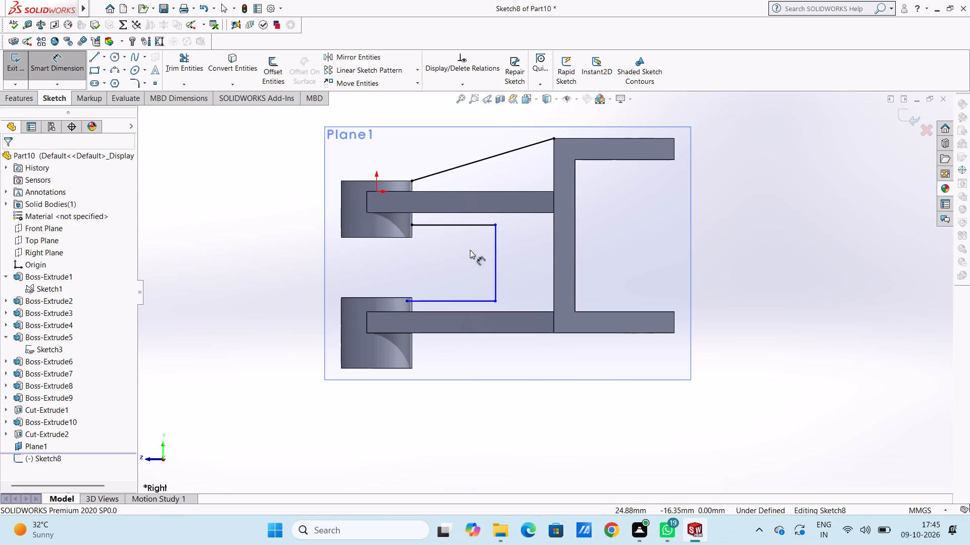
left_click(497, 252)
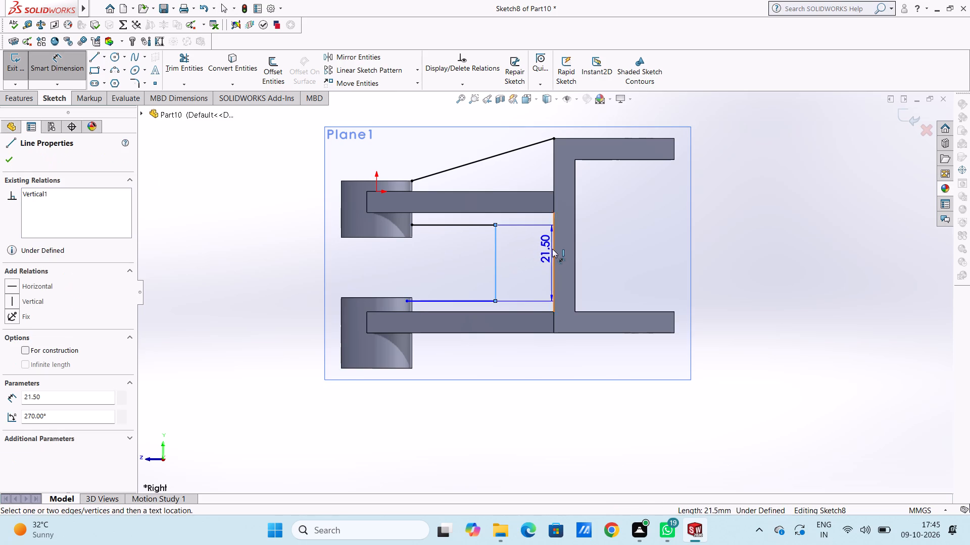
left_click(554, 250)
scroll(535, 415, "up", 2)
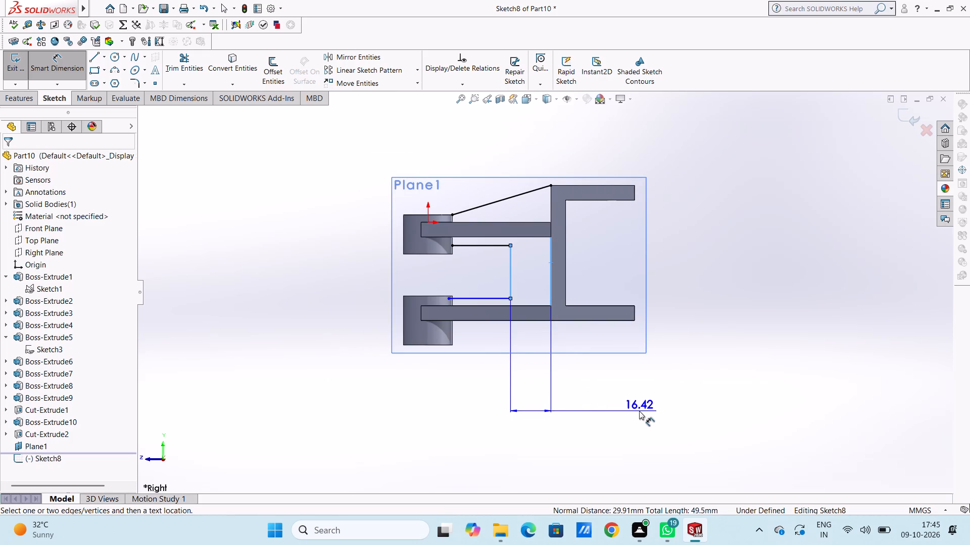
left_click(646, 411)
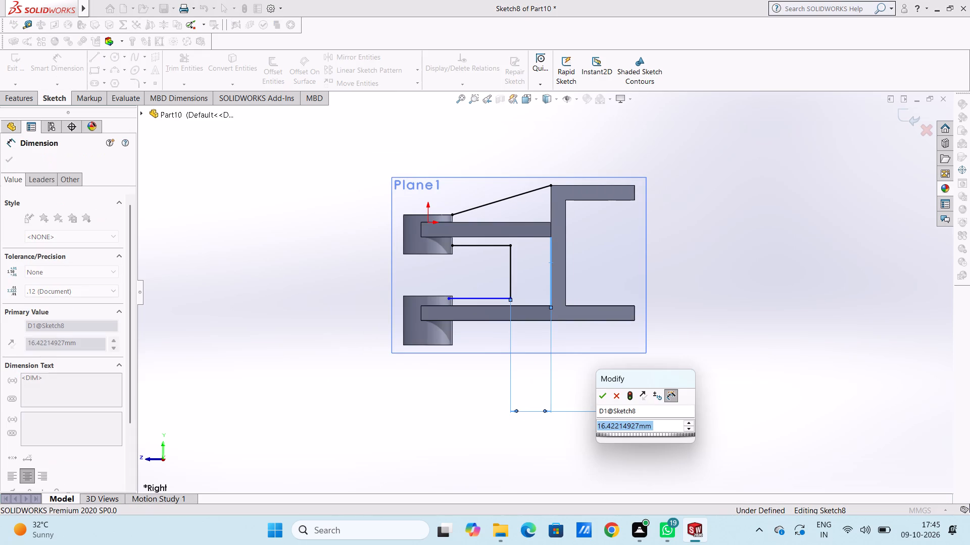
type("29")
key("Return")
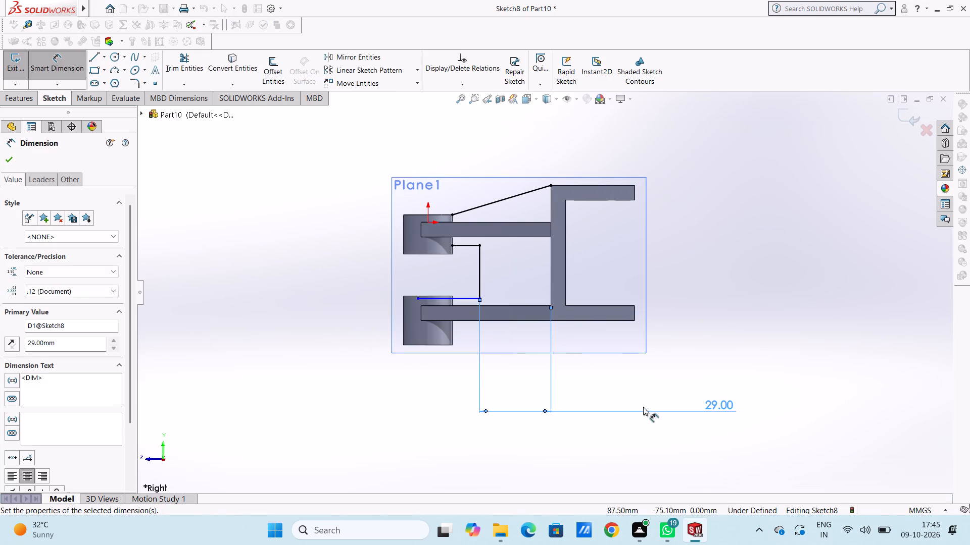
Replace the second hub's return line with a horizontal line about 11.9 mm long from just inside the hub's side edge to the vertical line's end.
left_click(347, 364)
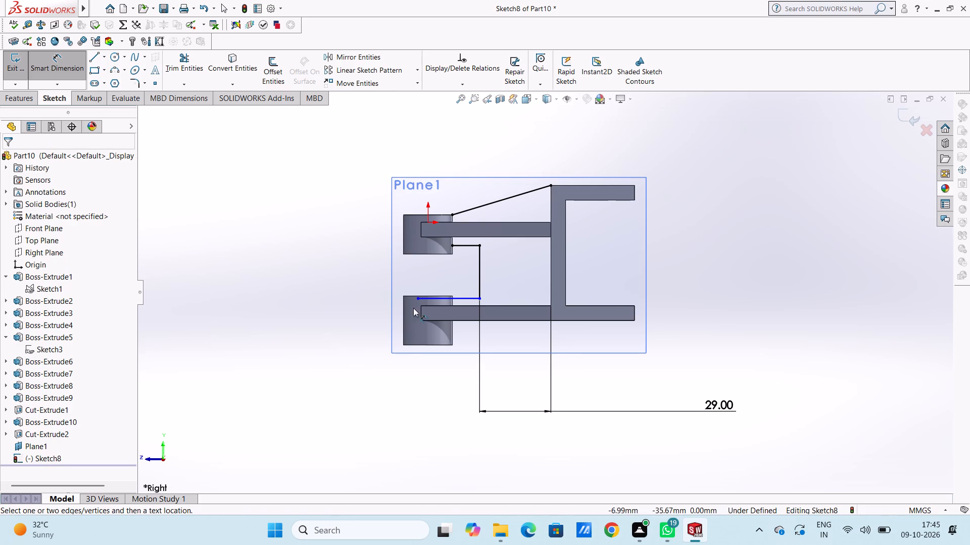
left_click(426, 299)
key("Delete")
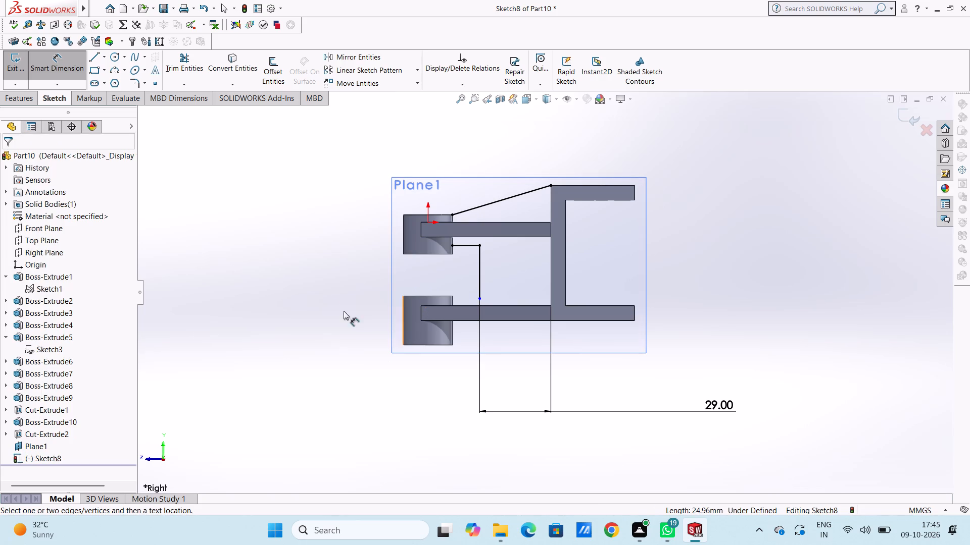
left_click(96, 57)
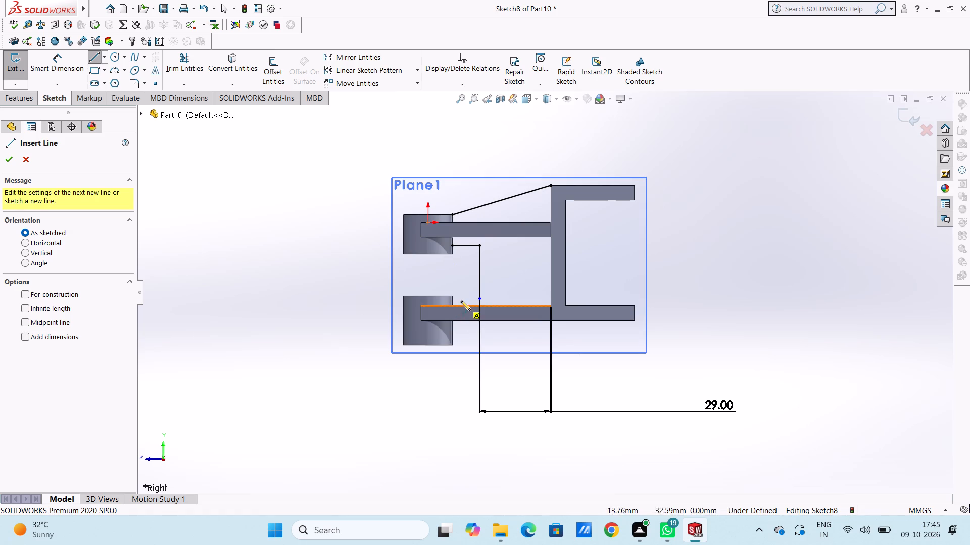
scroll(474, 317, "down", 6)
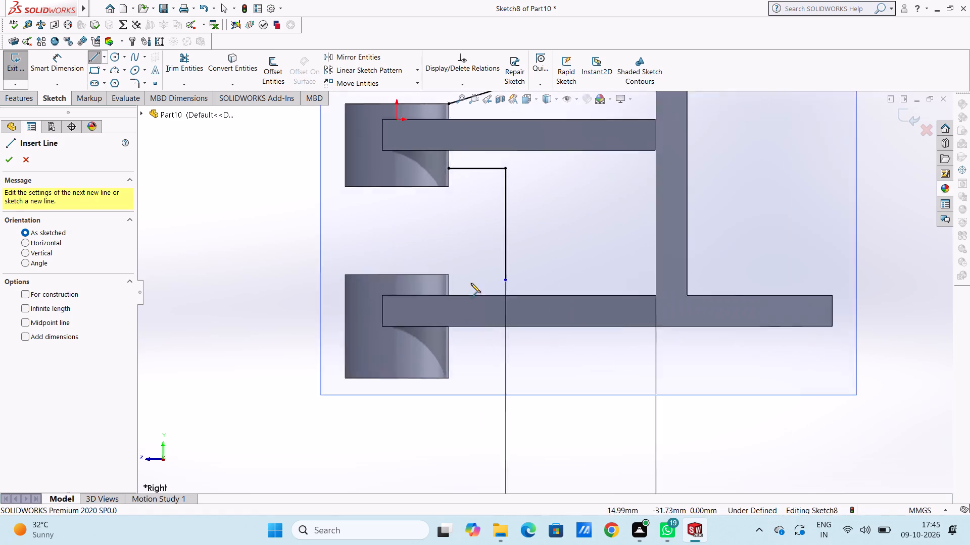
scroll(471, 283, "down", 1)
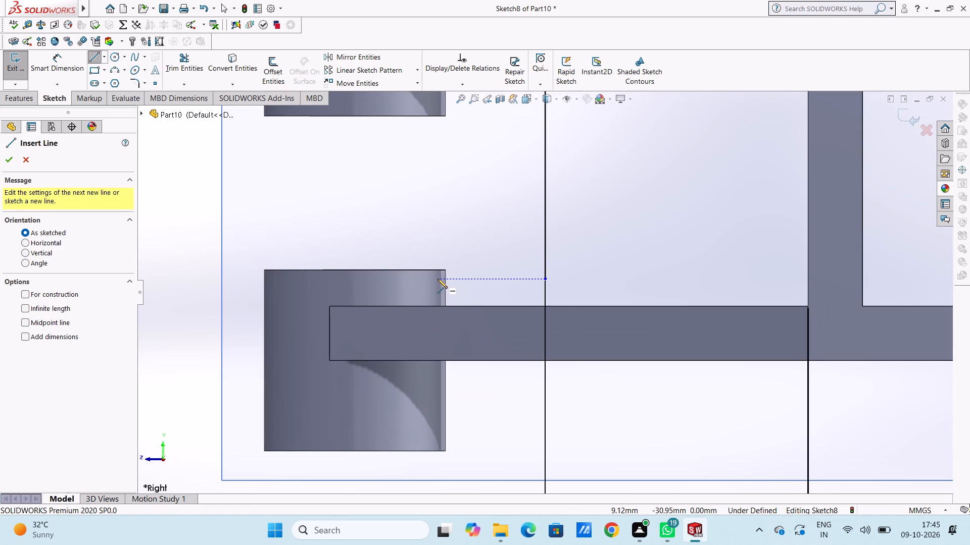
left_click(438, 279)
left_click(546, 279)
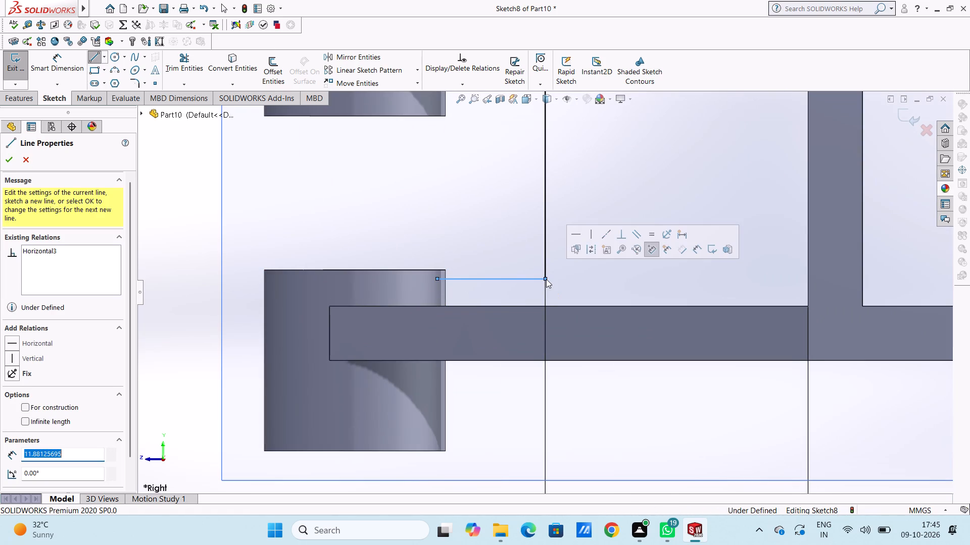
key("Escape")
key("Escape")
key("Escape")
scroll(546, 279, "up", 5)
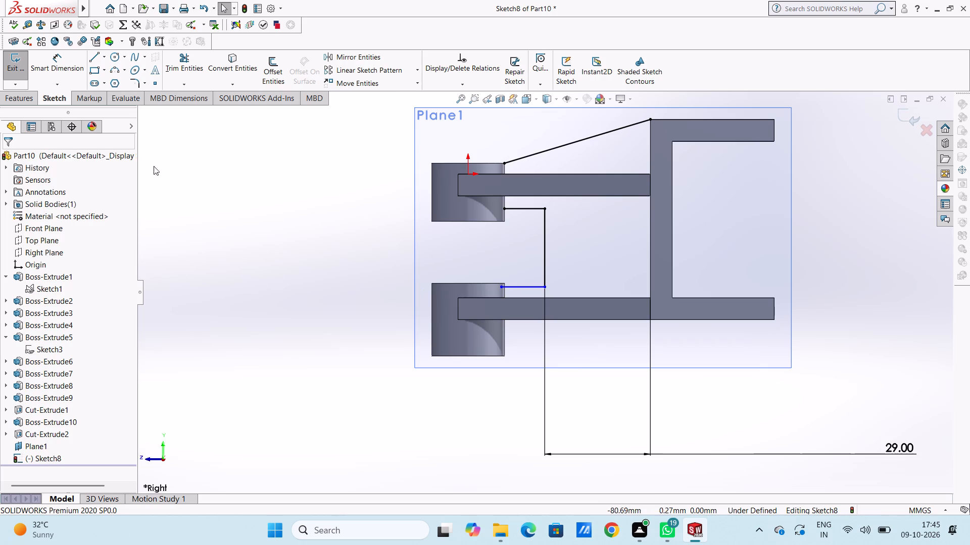
Replace the first hub's horizontal line with one about 11.9 mm long from just inside the hub's side edge to the vertical line's end.
scroll(527, 217, "down", 3)
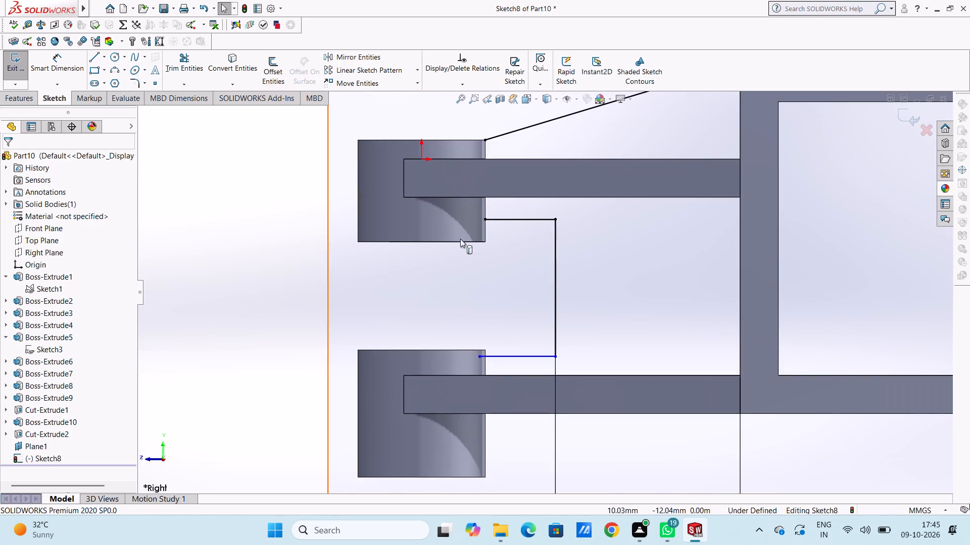
left_click(508, 219)
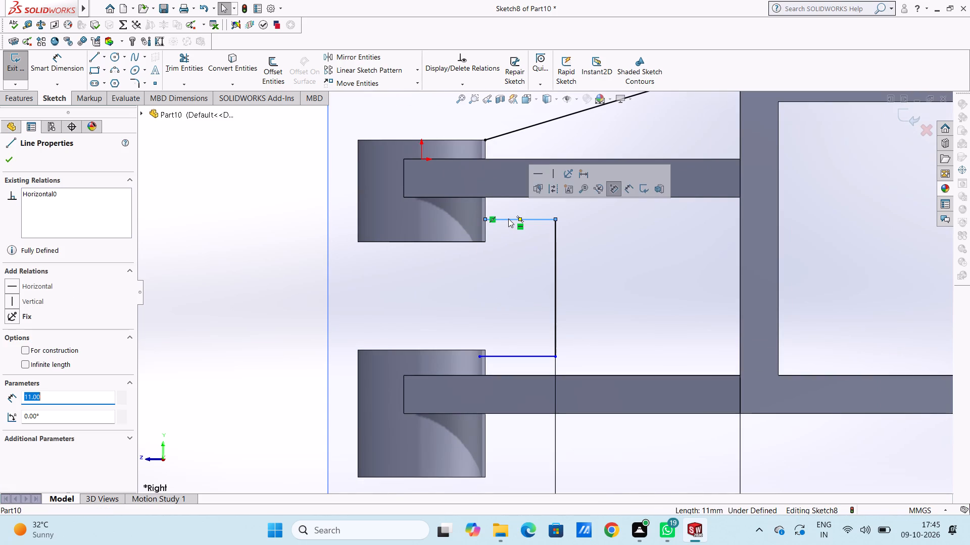
key("Delete")
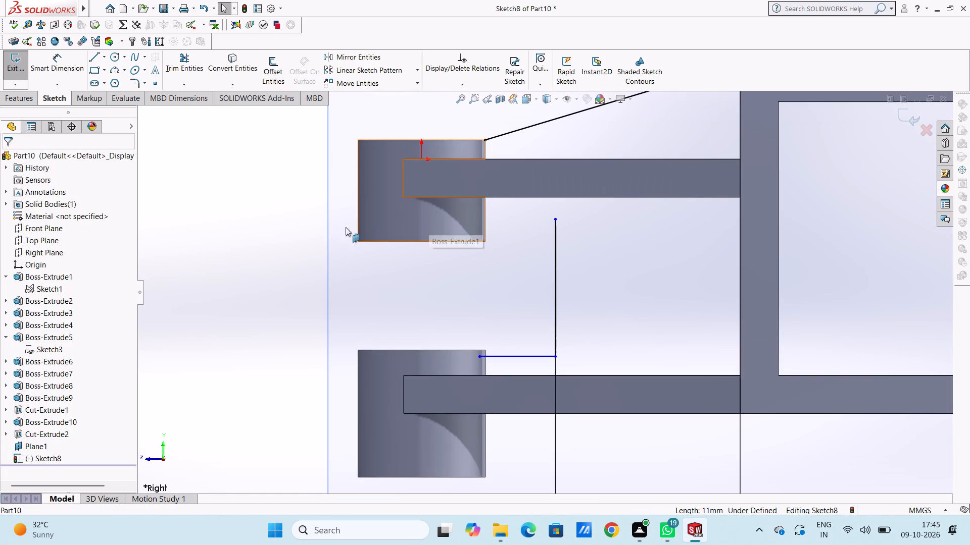
left_click(96, 58)
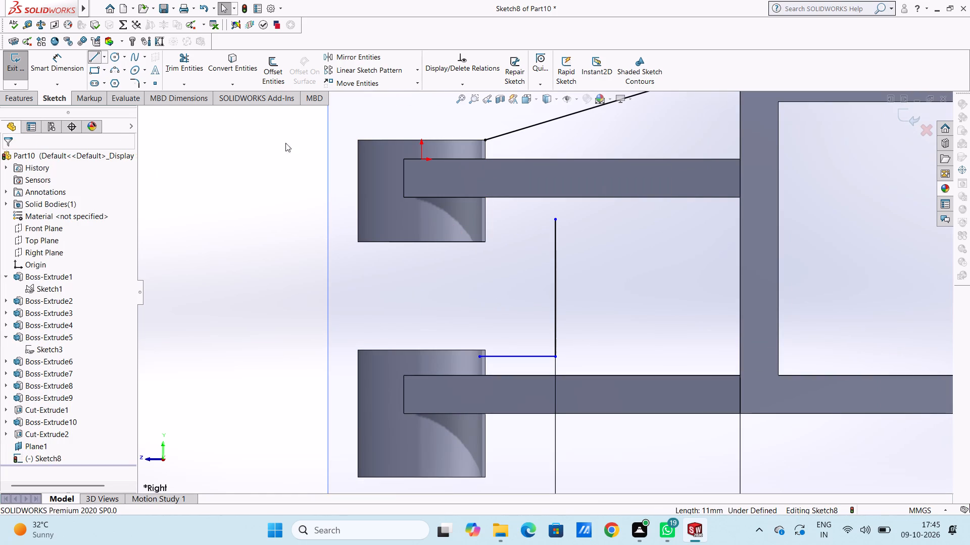
left_click(477, 220)
left_click(554, 219)
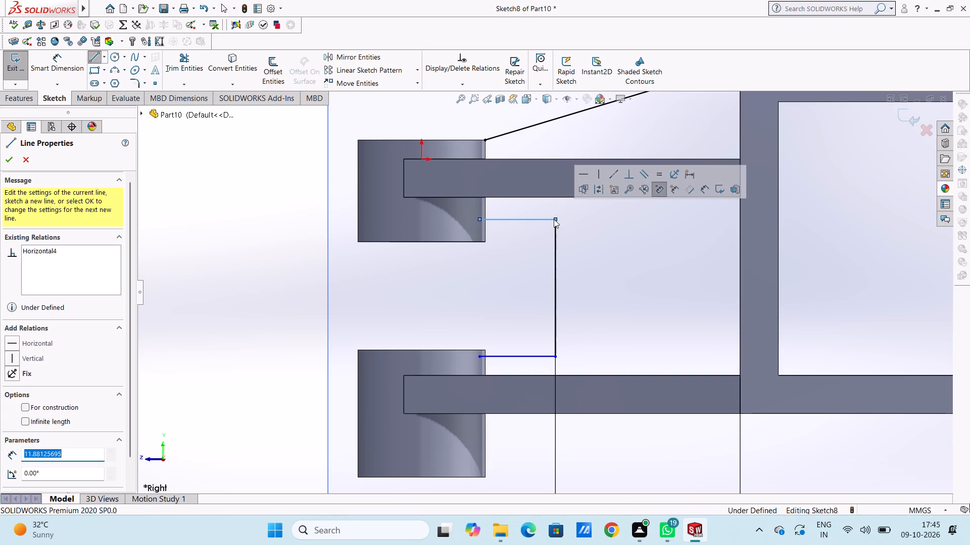
key("Escape")
key("Escape")
key("Escape")
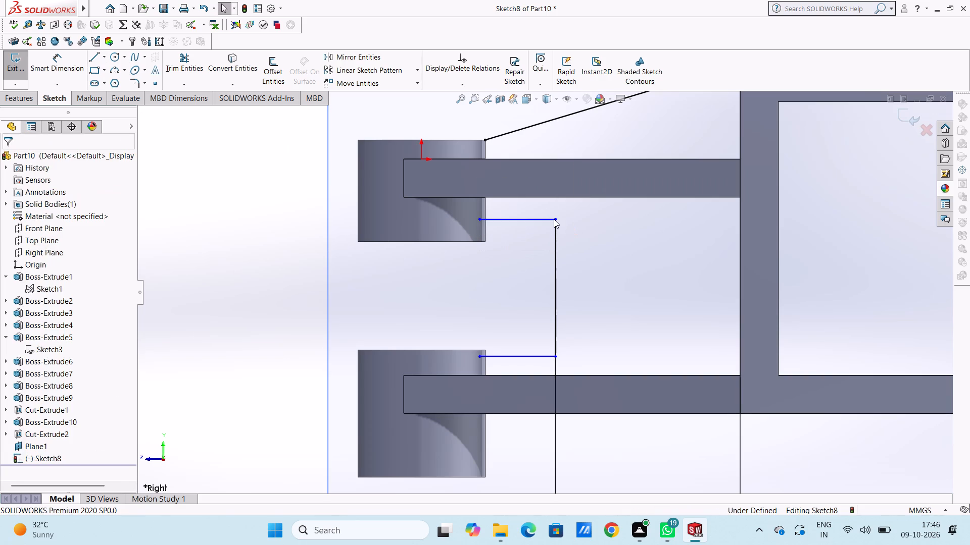
Dimension the lengths of the two short horizontal sketch lines at the first and second hubs, keeping them as drawn.
scroll(554, 219, "up", 3)
left_click(63, 65)
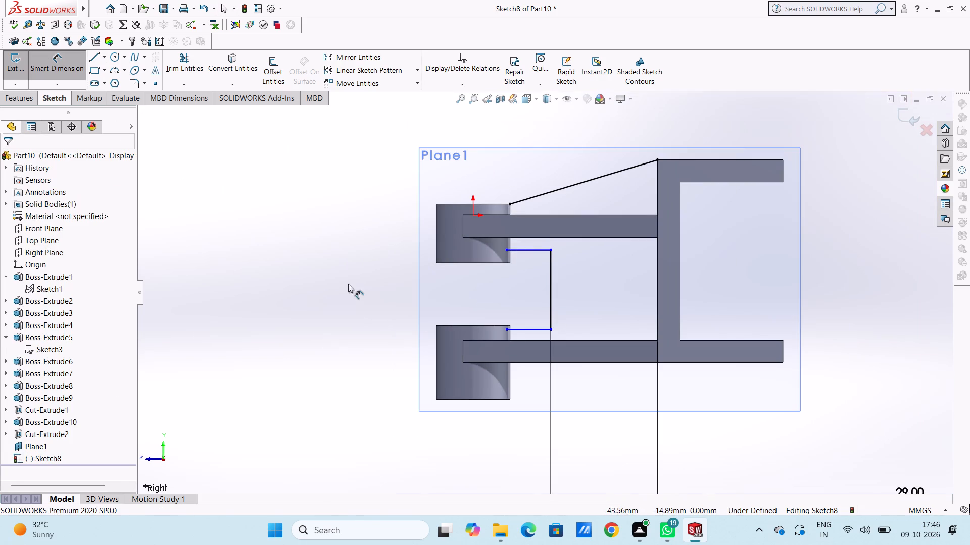
left_click(536, 250)
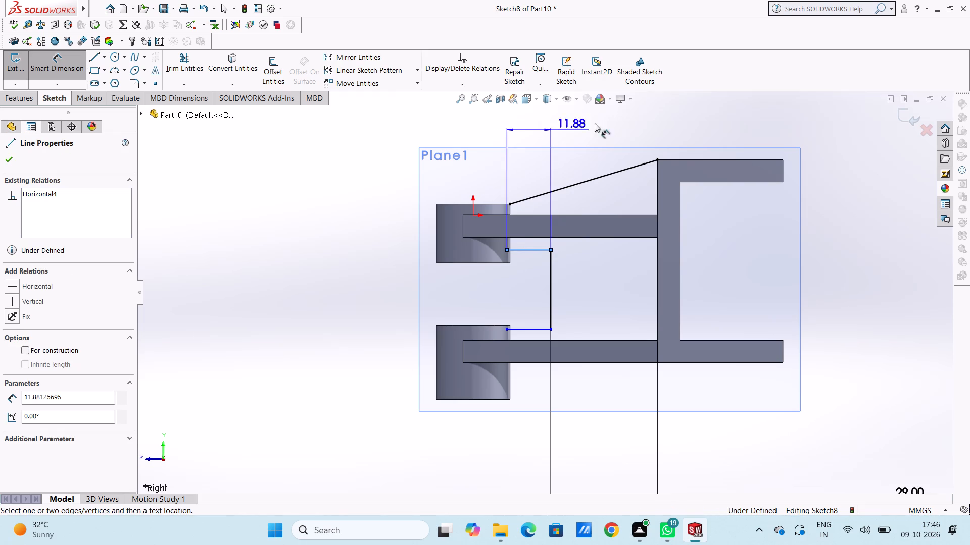
left_click(682, 129)
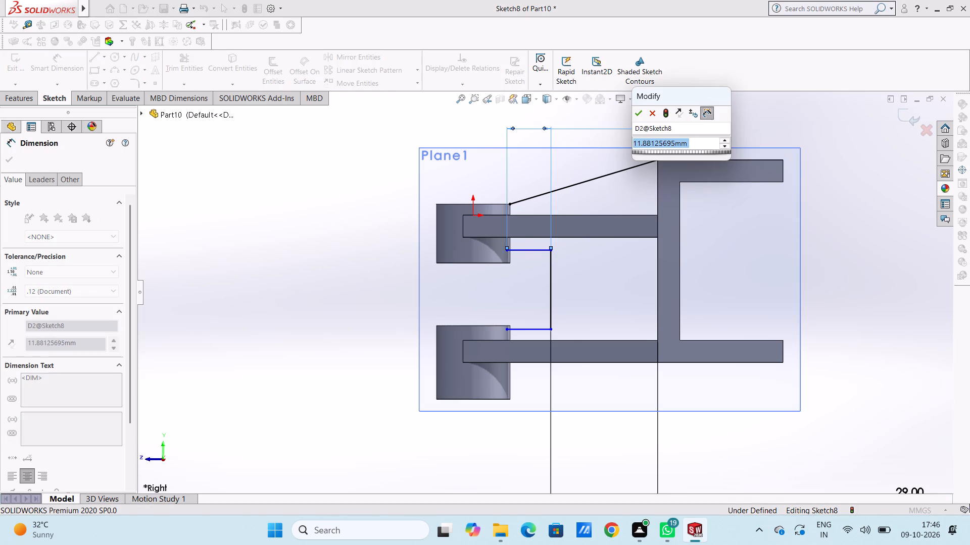
left_click(639, 114)
left_click(374, 210)
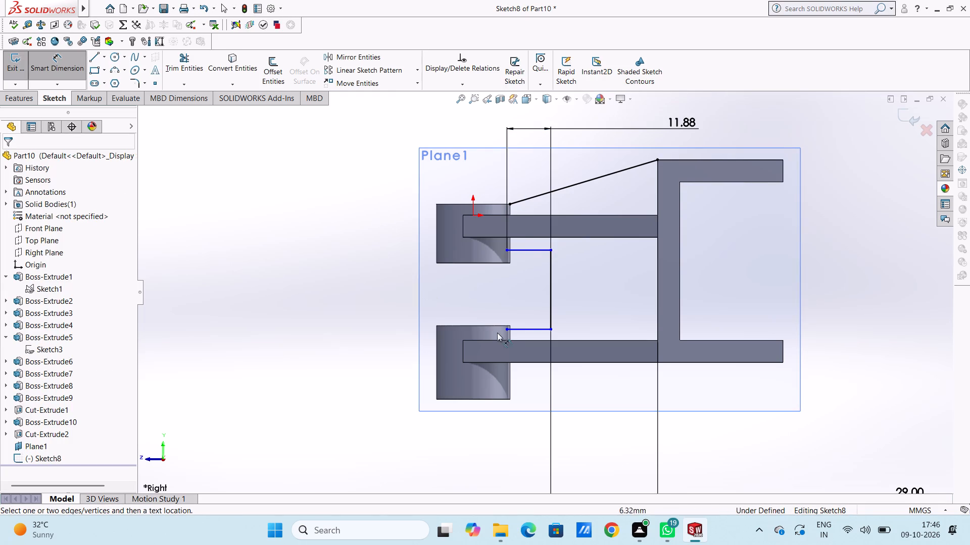
left_click(532, 328)
scroll(518, 384, "up", 3)
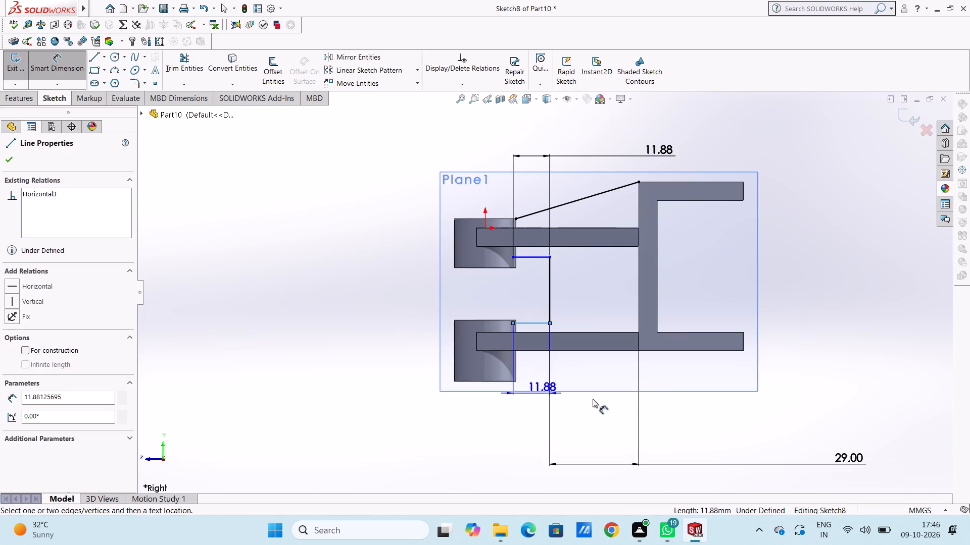
left_click(718, 426)
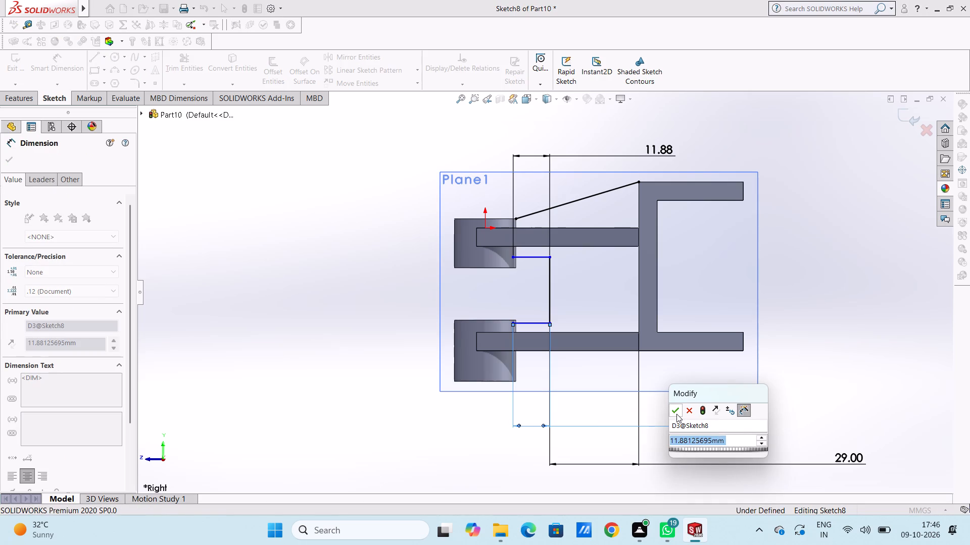
left_click(676, 412)
left_click(432, 436)
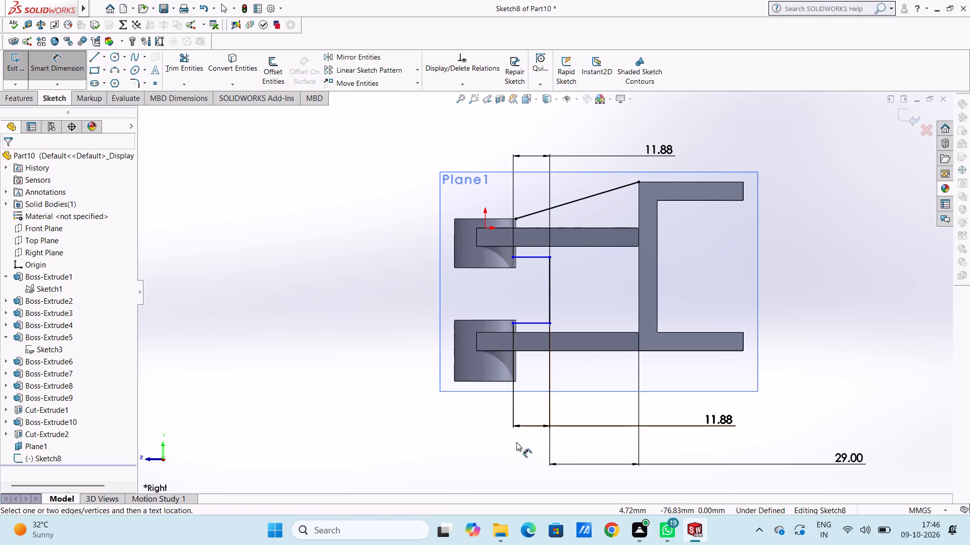
Add an aligned dimension between the origin and the hub-side endpoint of the second hub's horizontal line, keeping the distance as drawn.
left_click(512, 323)
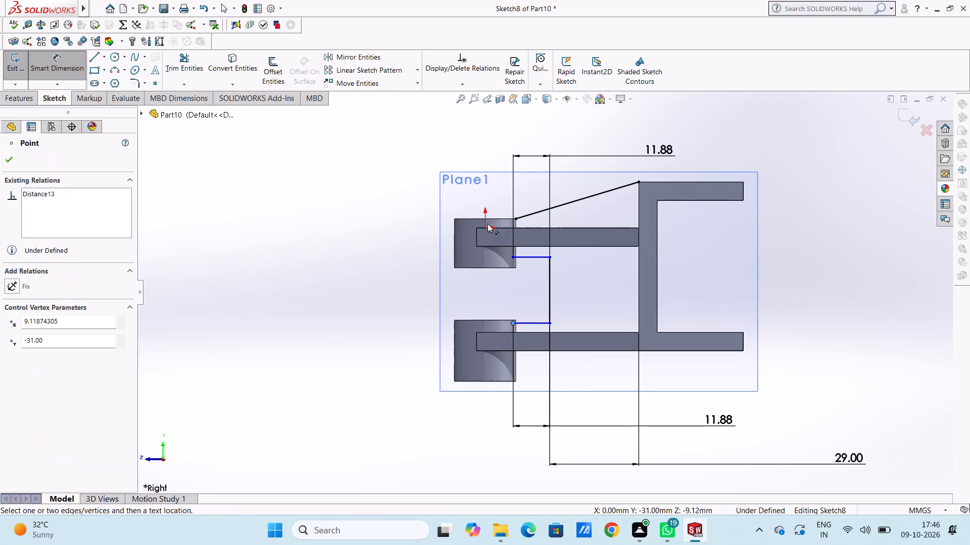
left_click(484, 226)
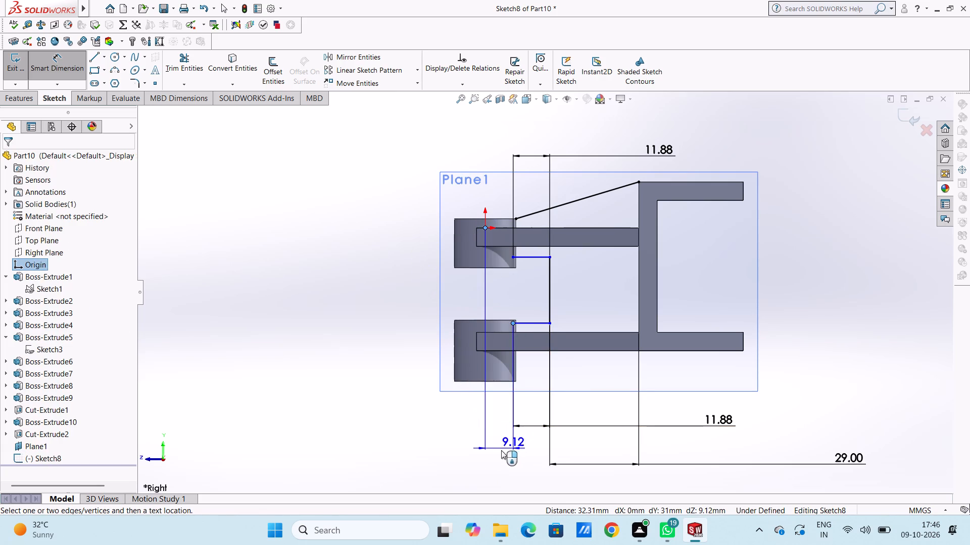
left_click(482, 460)
left_click(439, 446)
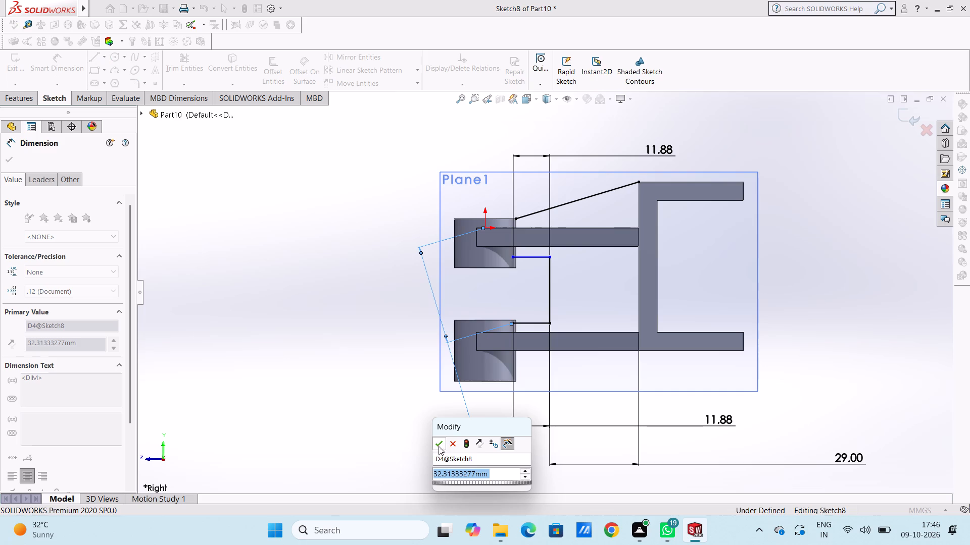
left_click(411, 422)
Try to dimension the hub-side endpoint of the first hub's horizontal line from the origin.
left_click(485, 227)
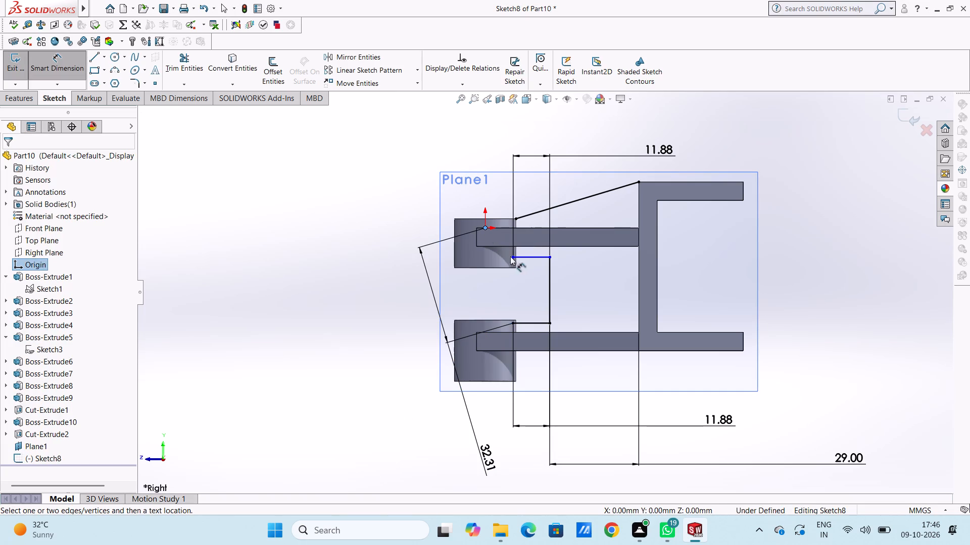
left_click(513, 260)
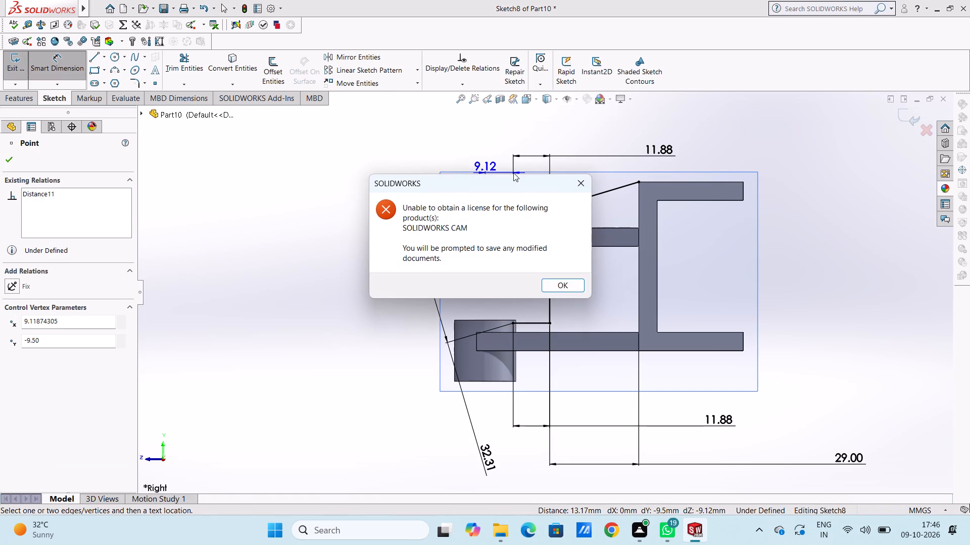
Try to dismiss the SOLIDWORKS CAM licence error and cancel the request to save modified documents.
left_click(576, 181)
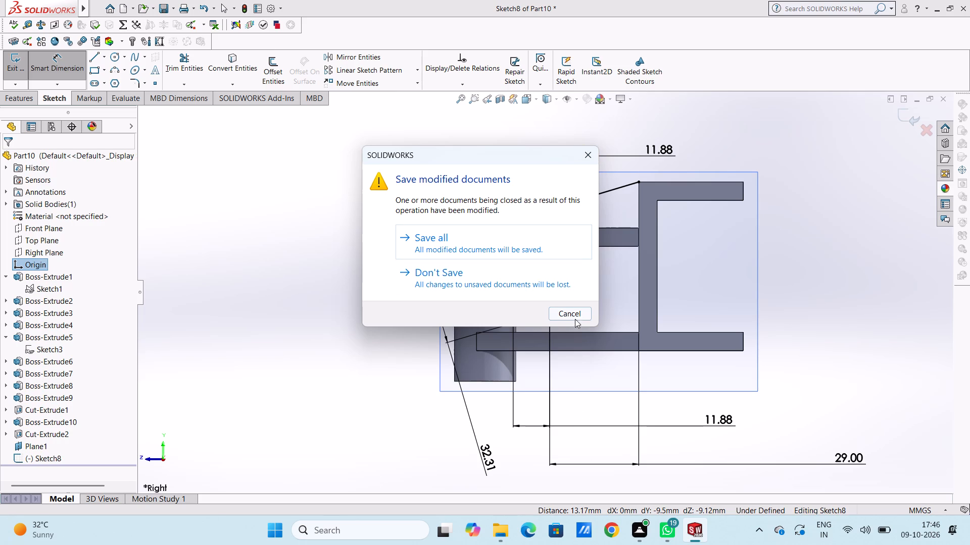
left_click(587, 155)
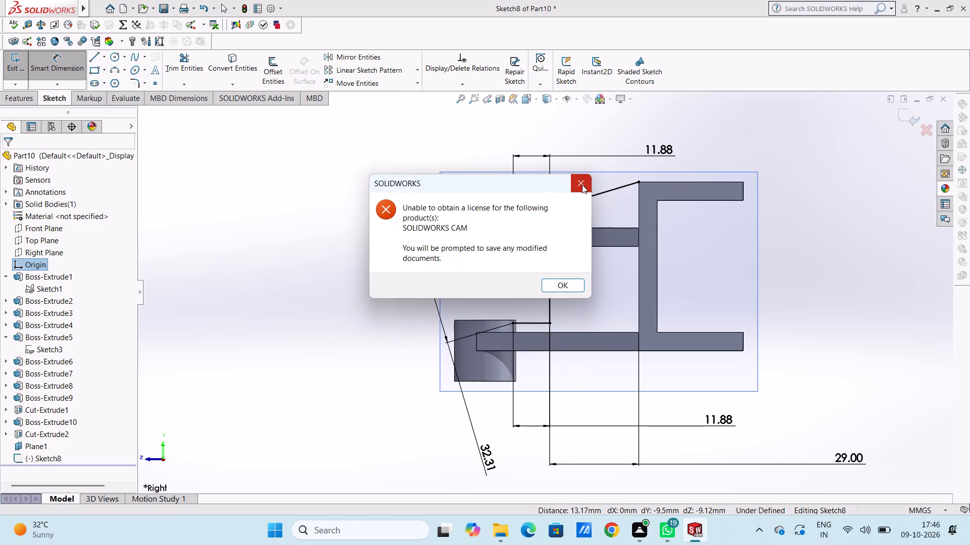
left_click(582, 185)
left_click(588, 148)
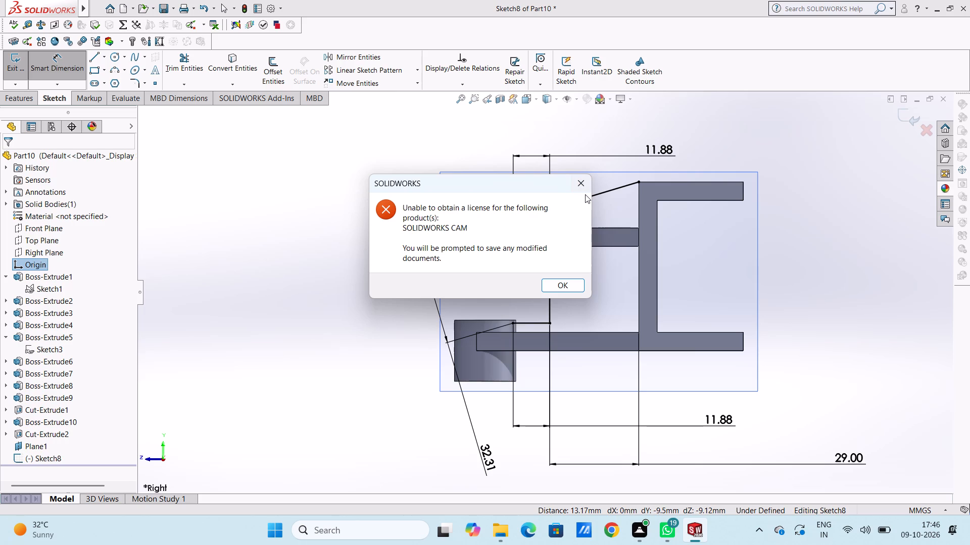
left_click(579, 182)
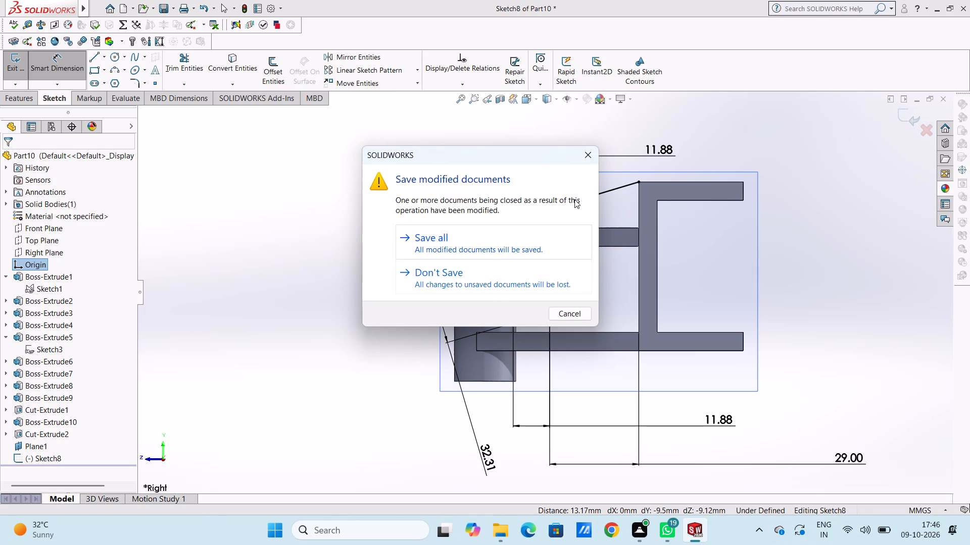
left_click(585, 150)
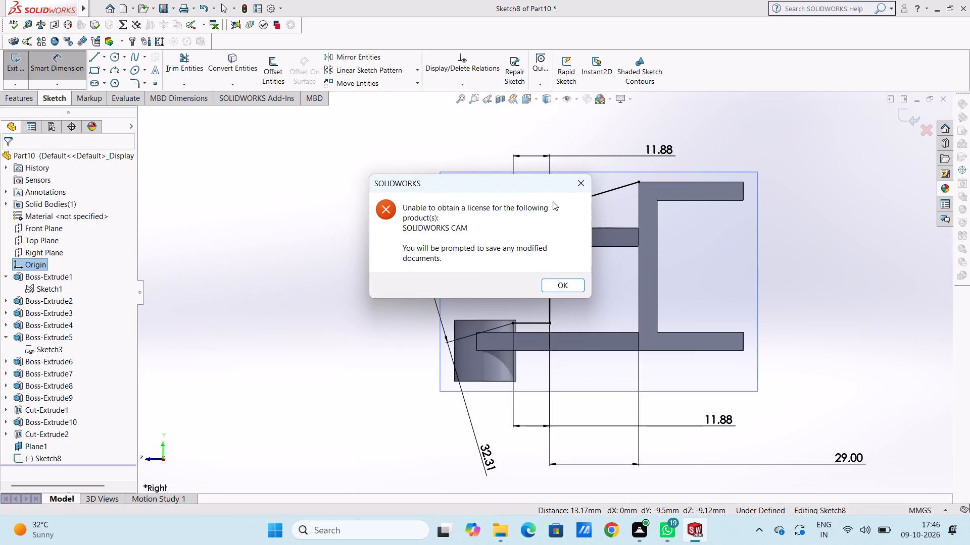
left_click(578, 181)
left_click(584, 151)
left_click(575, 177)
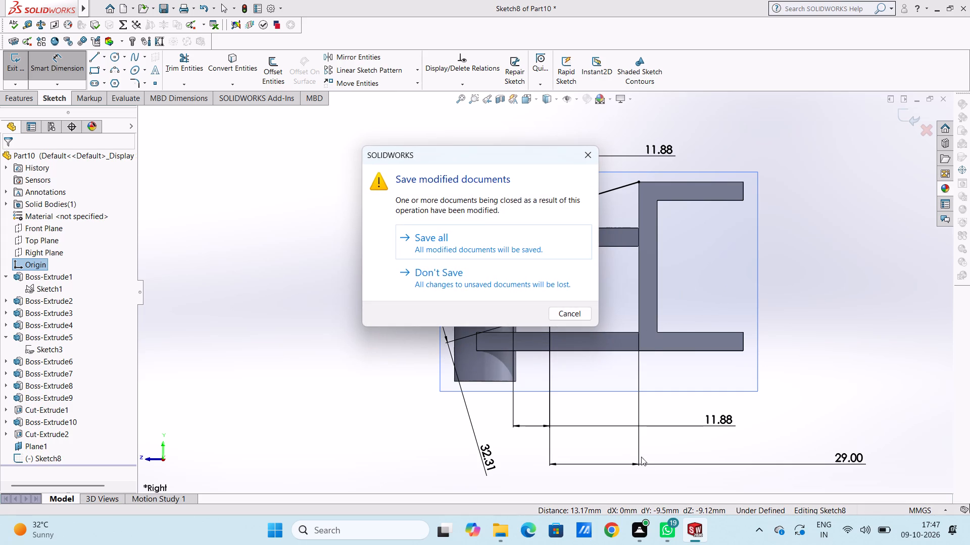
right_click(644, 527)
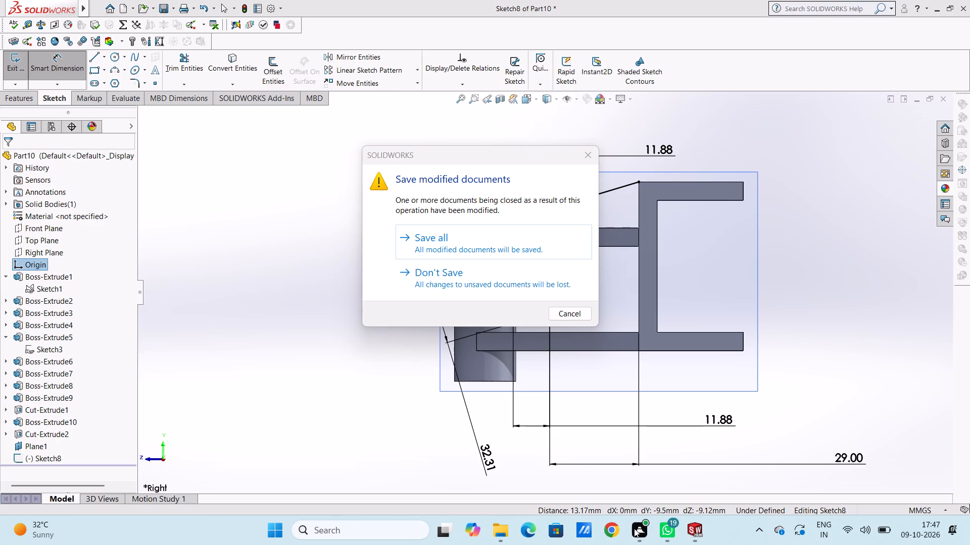
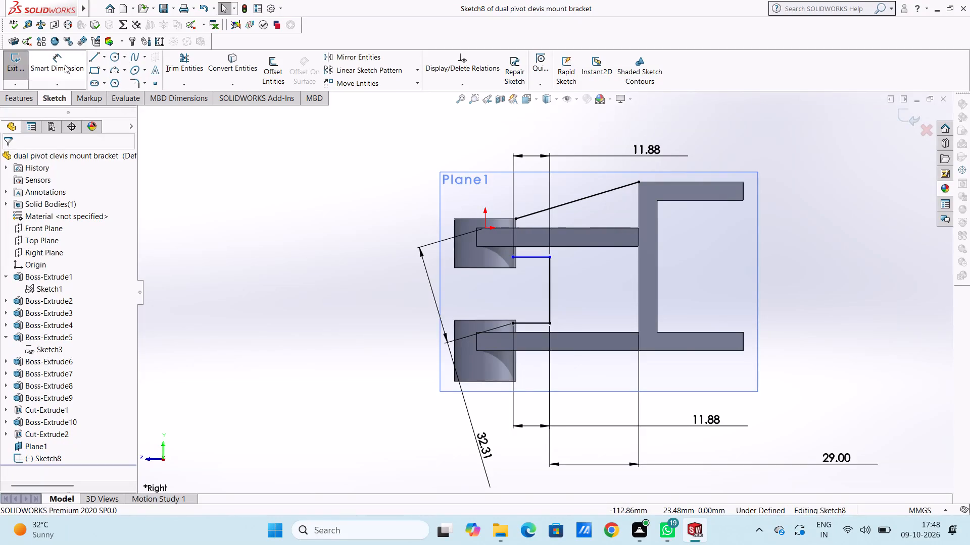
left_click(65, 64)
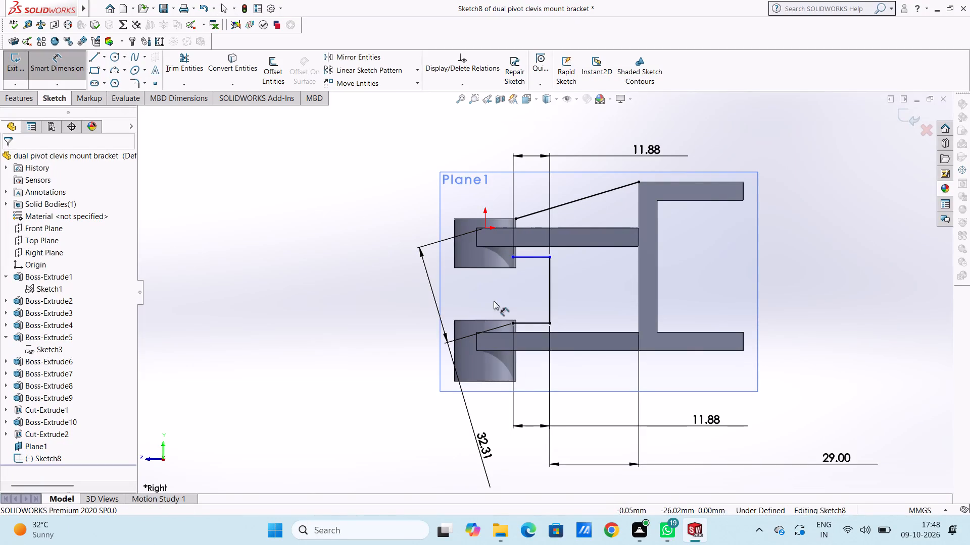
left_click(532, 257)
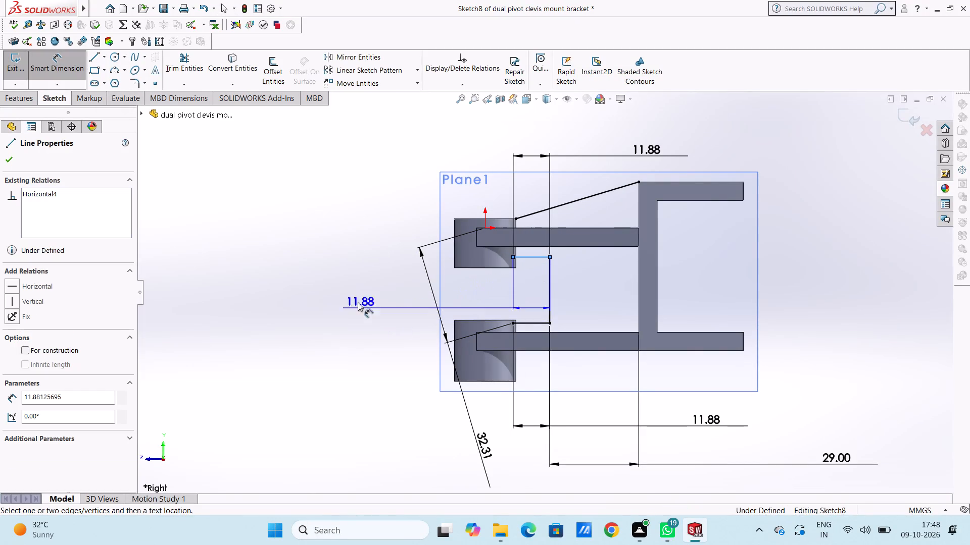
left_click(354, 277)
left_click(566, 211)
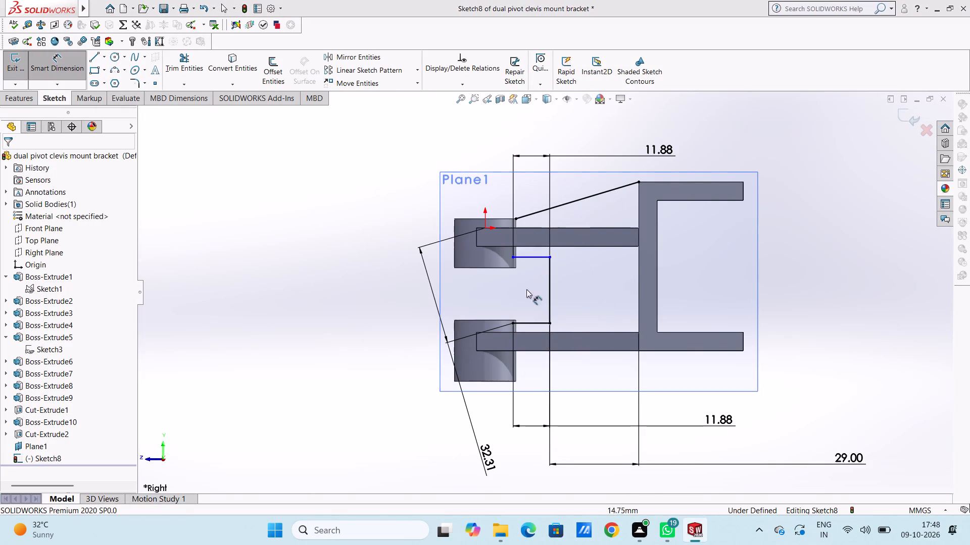
Add a vertical dimension between the hub-side endpoints of the two short horizontal sketch lines, keeping the distance as drawn.
left_click(511, 317)
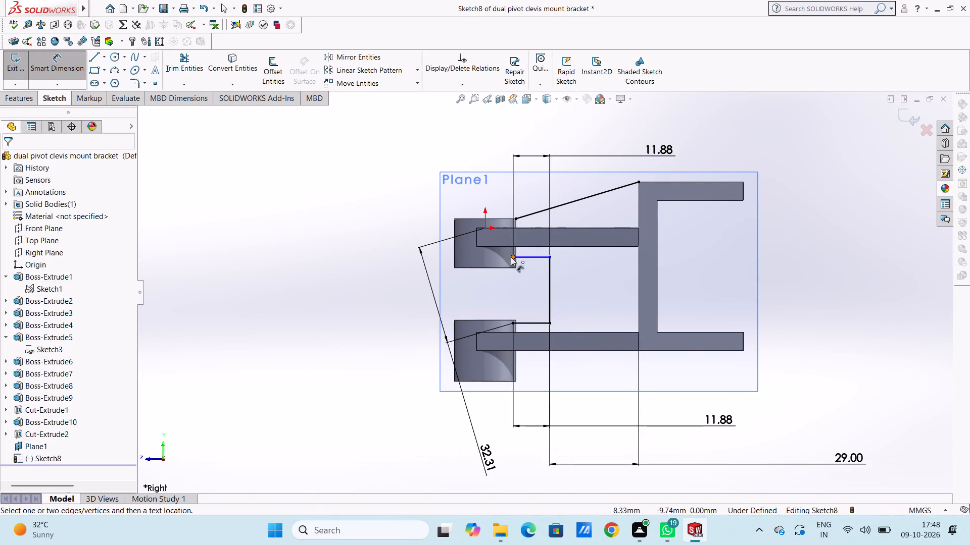
left_click(511, 257)
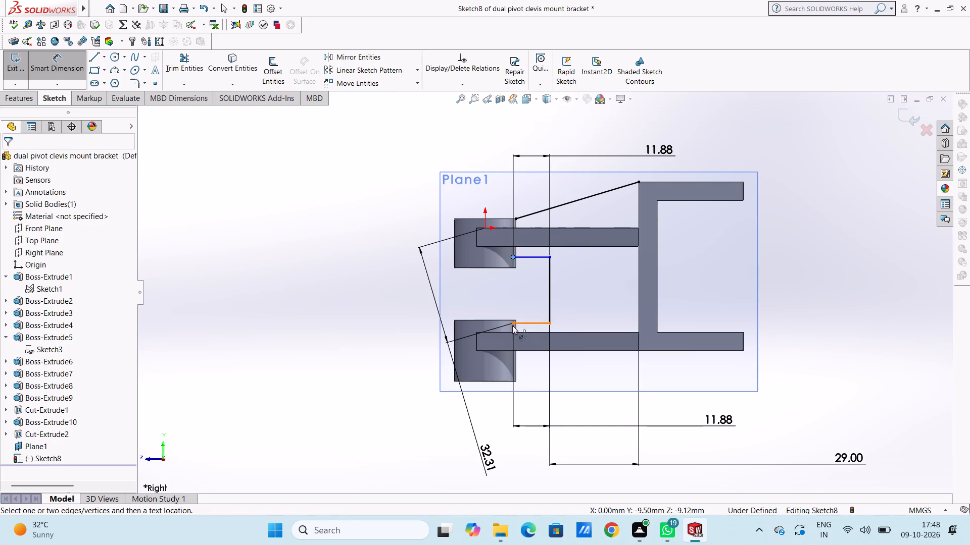
left_click(511, 326)
left_click(350, 297)
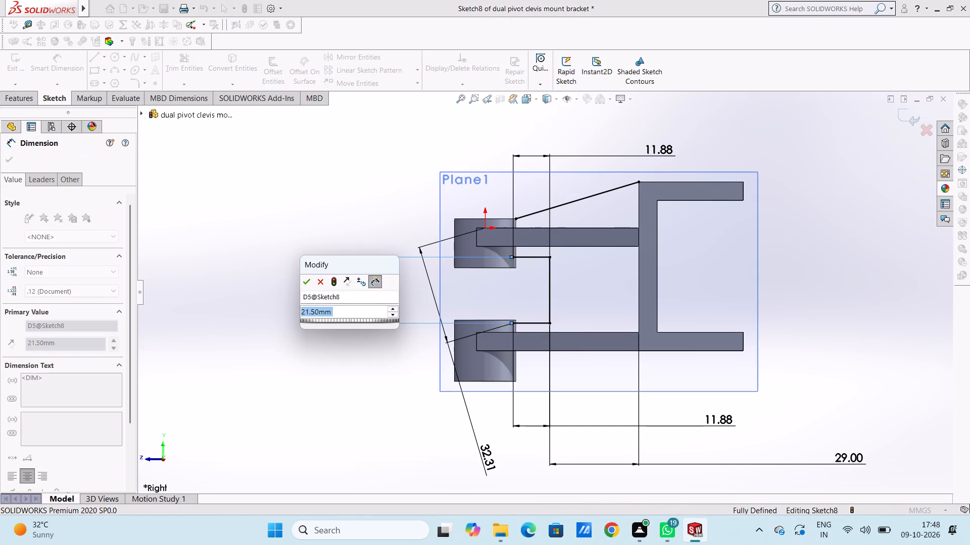
left_click(307, 282)
left_click(306, 267)
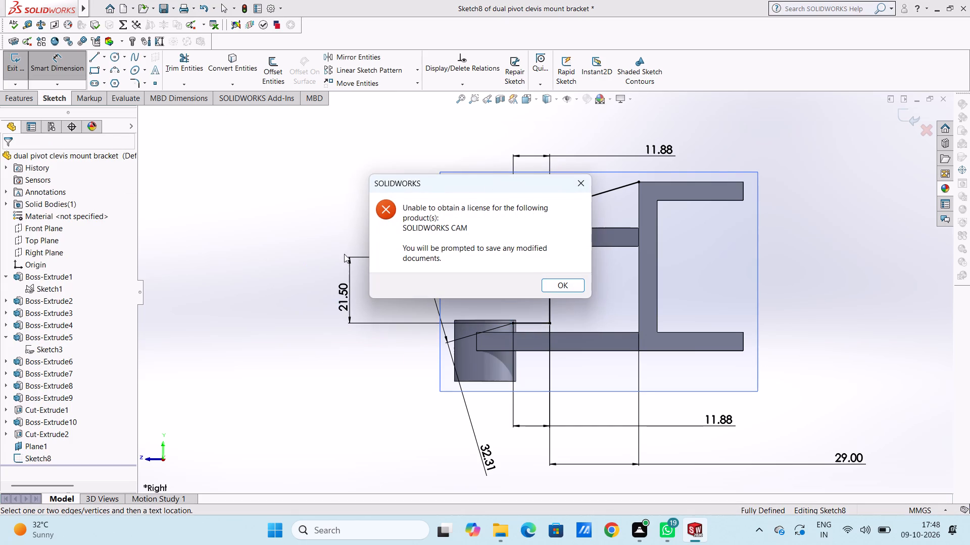
left_click(576, 182)
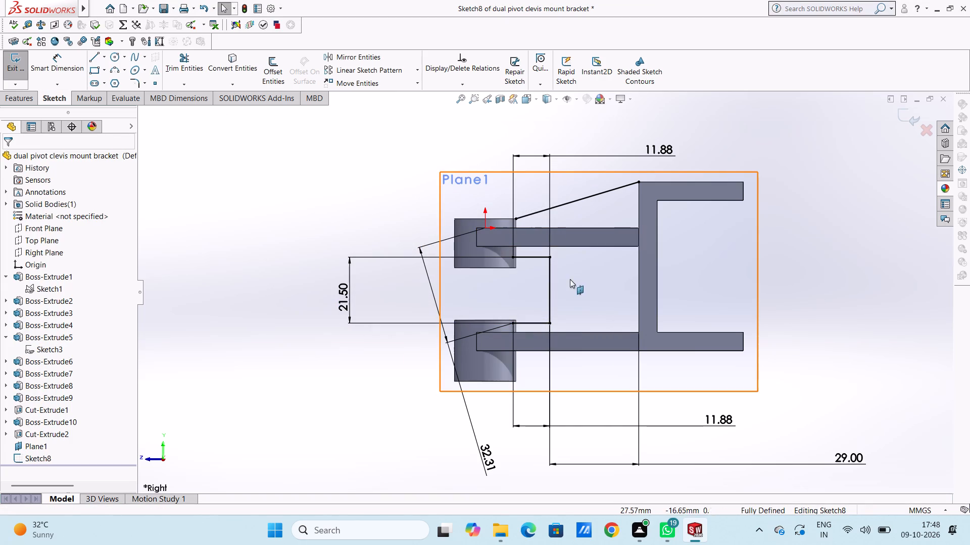
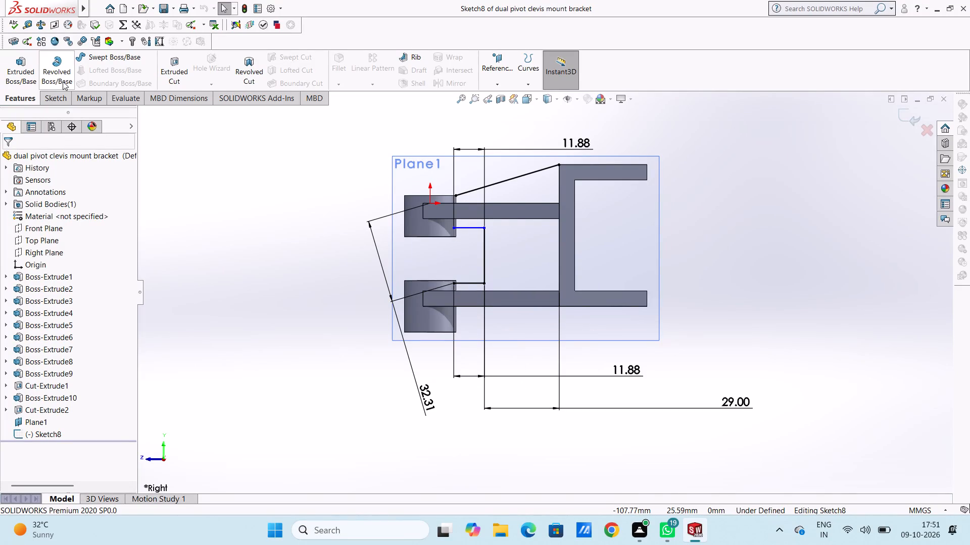
Add a vertical dimension between the hub-side endpoints of the two short horizontal sketch lines, keeping the distance as drawn.
left_click(58, 94)
left_click(58, 58)
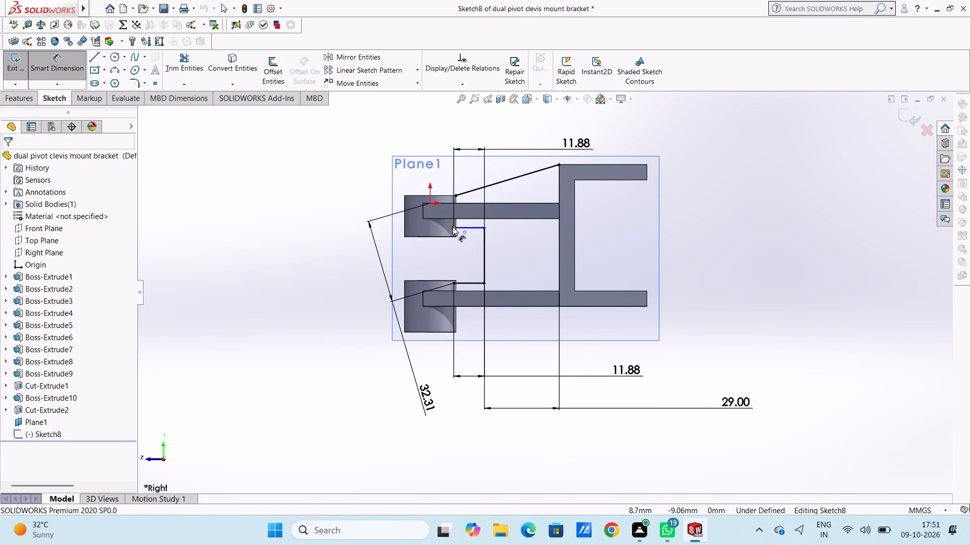
left_click(453, 227)
left_click(455, 283)
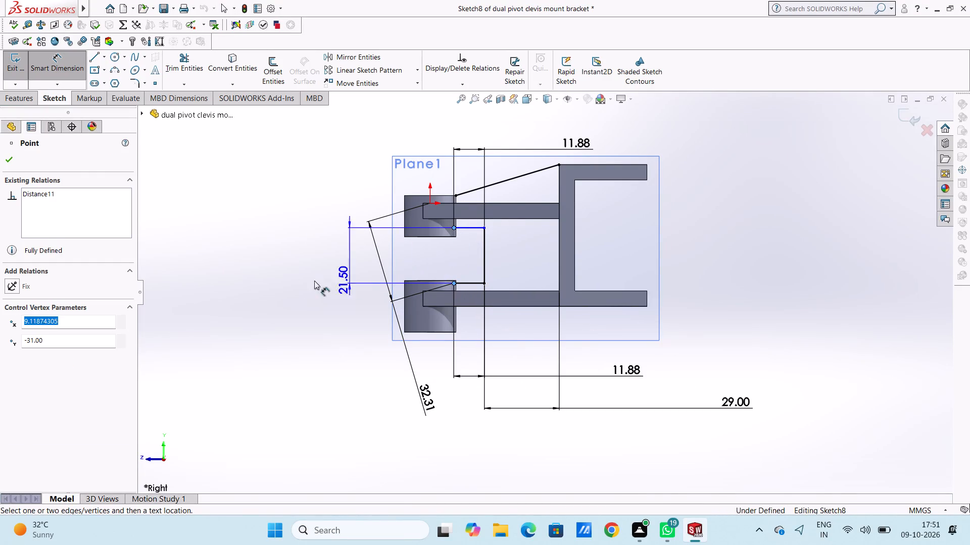
left_click(297, 275)
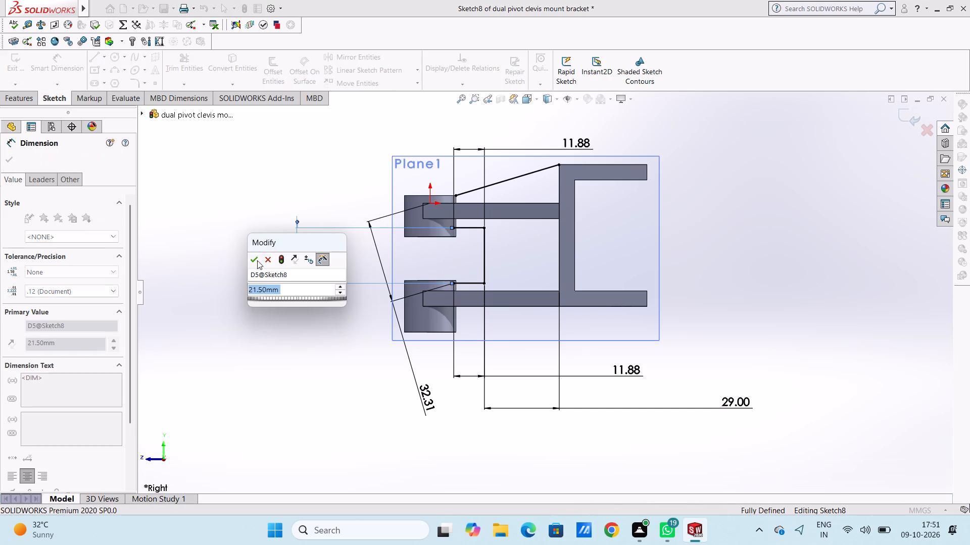
left_click(258, 256)
left_click(255, 248)
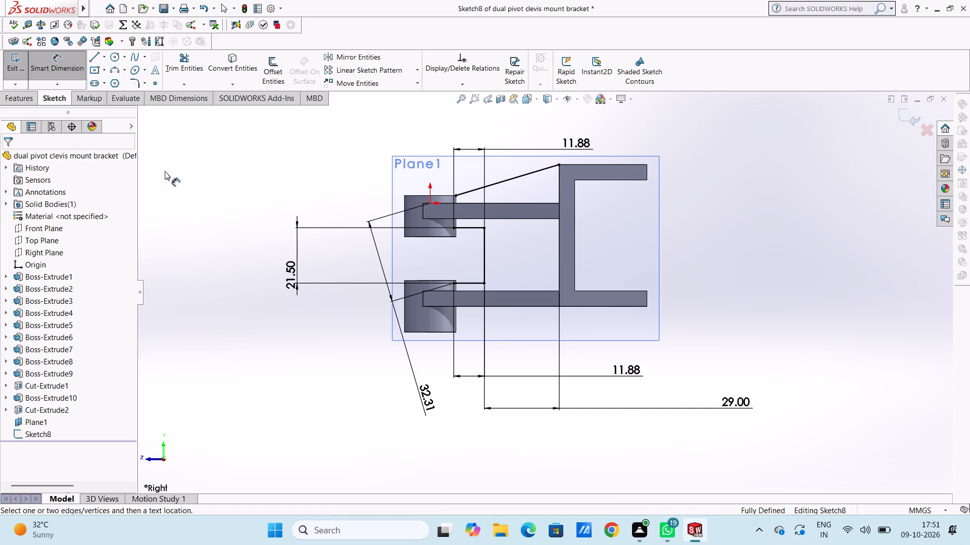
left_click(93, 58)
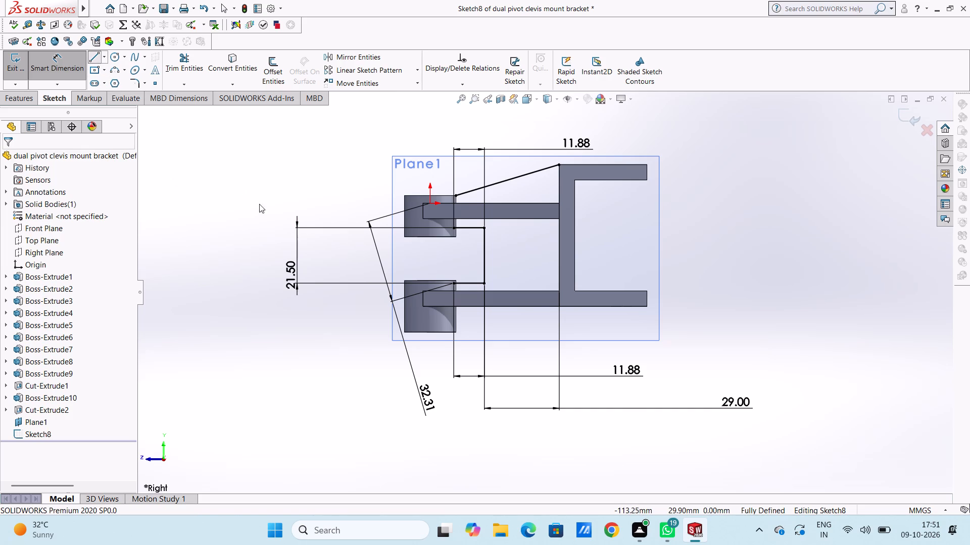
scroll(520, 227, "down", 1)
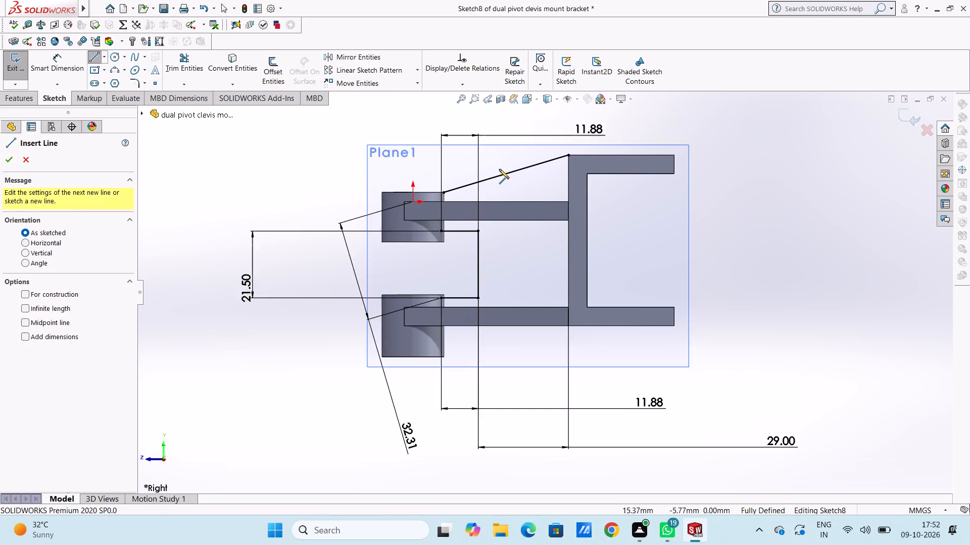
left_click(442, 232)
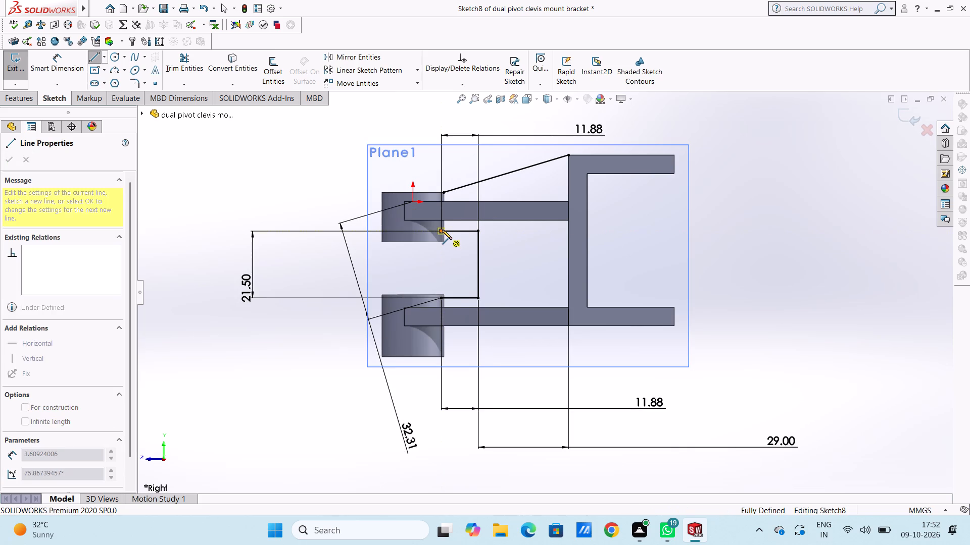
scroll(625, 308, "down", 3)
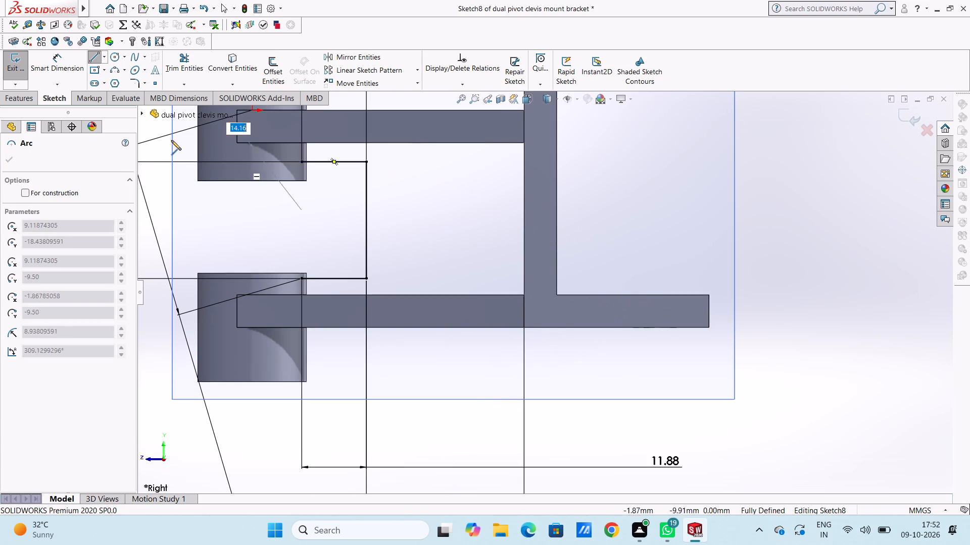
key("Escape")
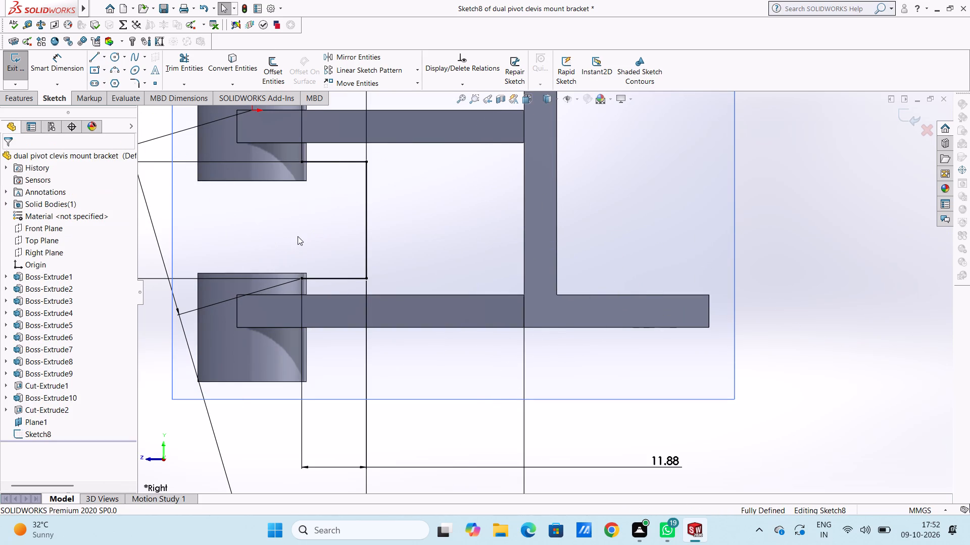
Close the web profile with lines from the short lines' hub-side endpoints, along both arms' inner edges (about 41 mm) and the end plate's inner face.
scroll(298, 236, "up", 2)
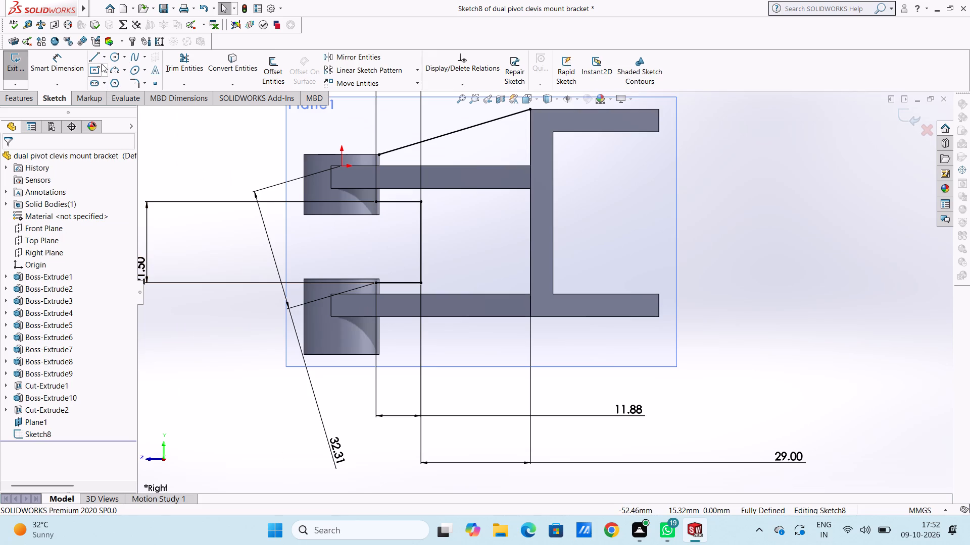
left_click(97, 61)
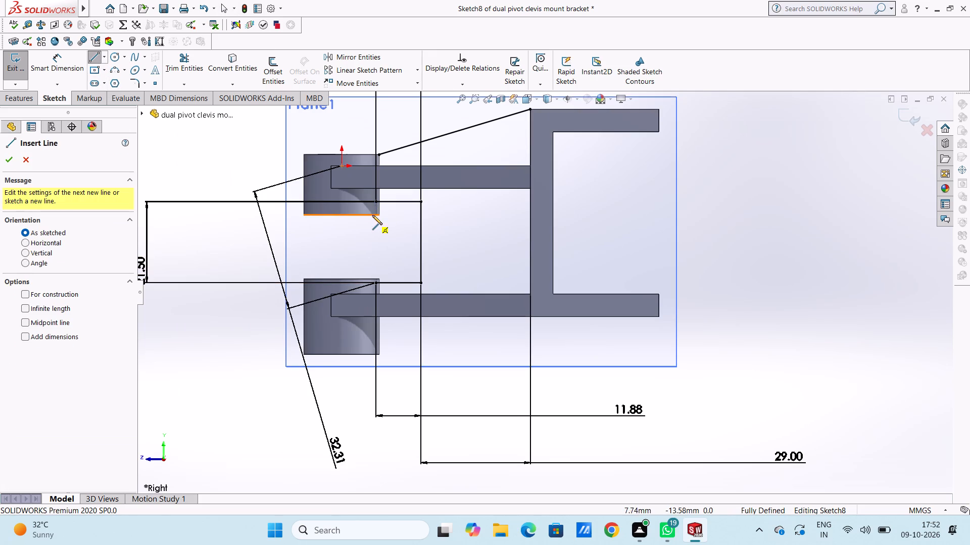
left_click(374, 203)
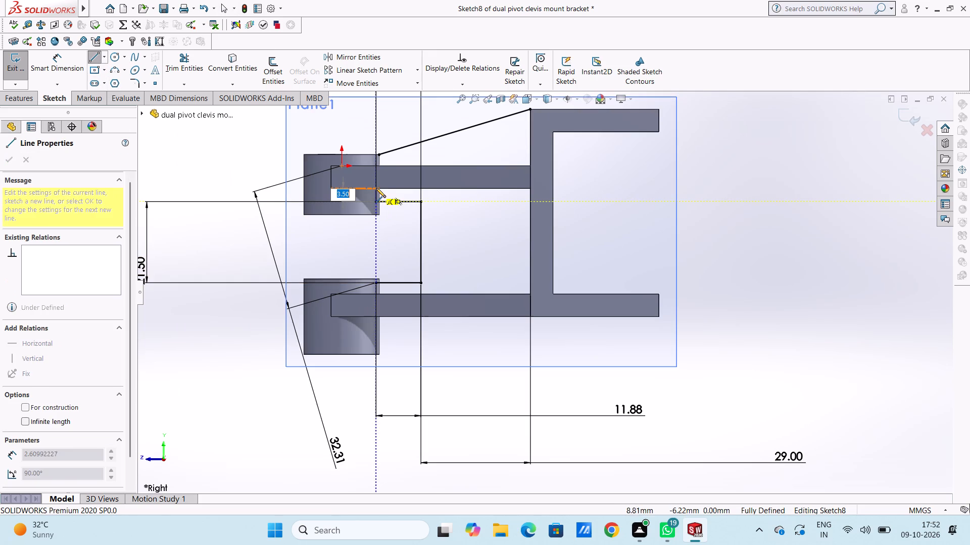
left_click(376, 188)
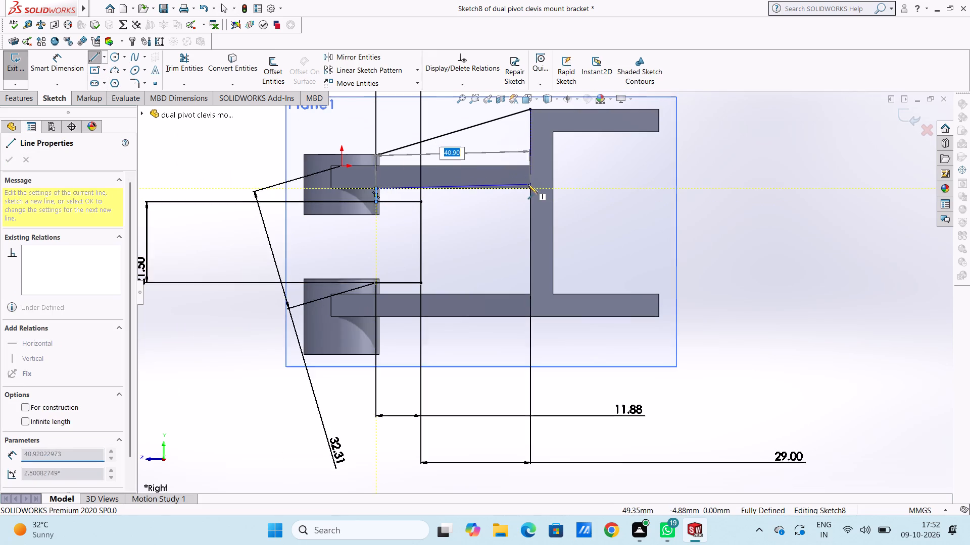
left_click(531, 189)
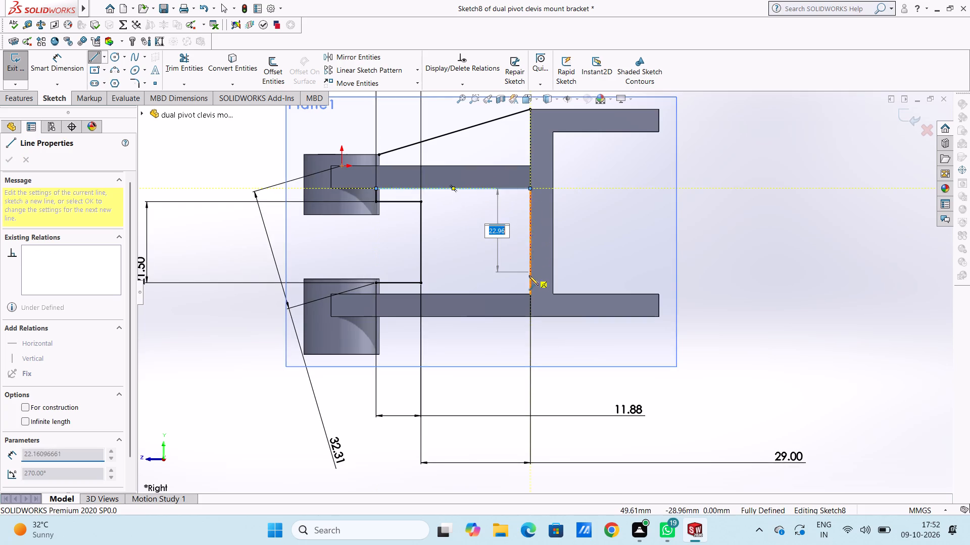
left_click(531, 293)
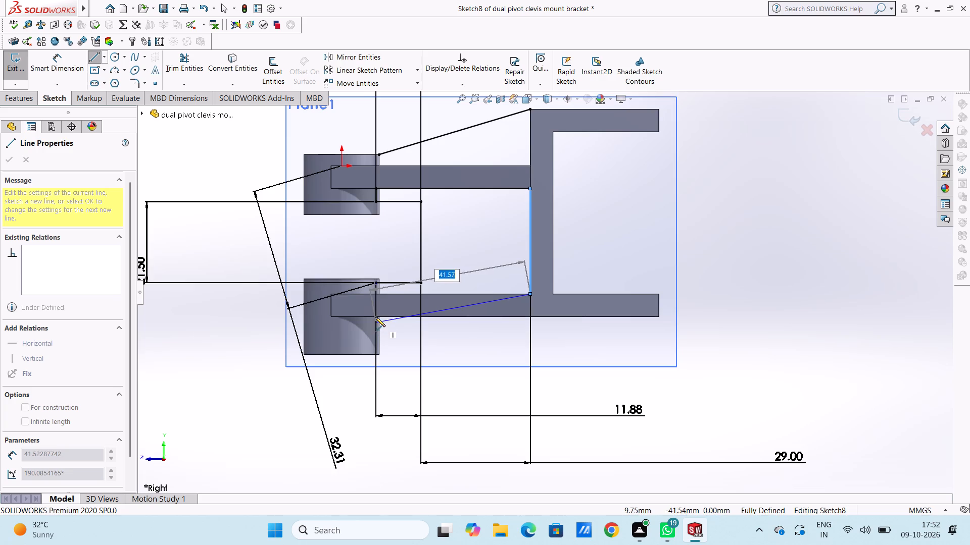
left_click(374, 295)
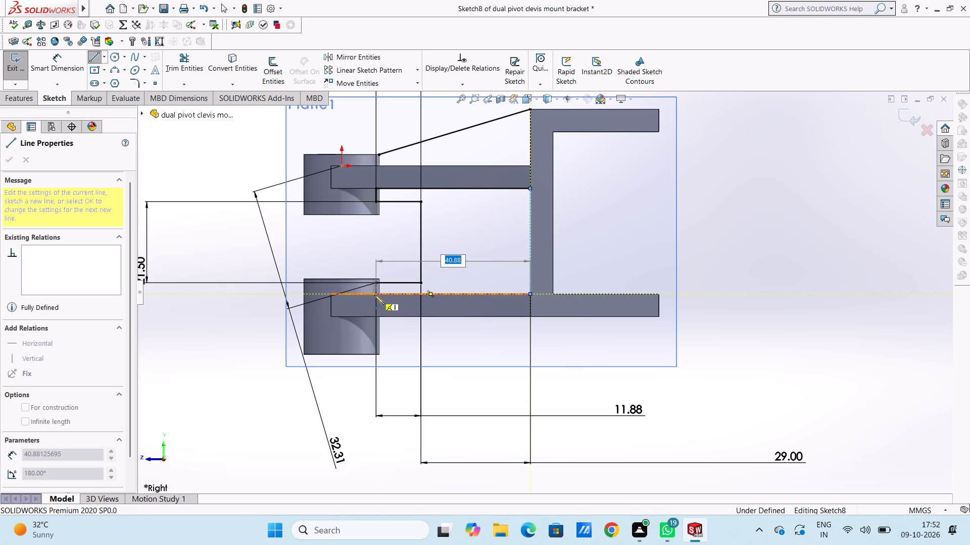
left_click(376, 282)
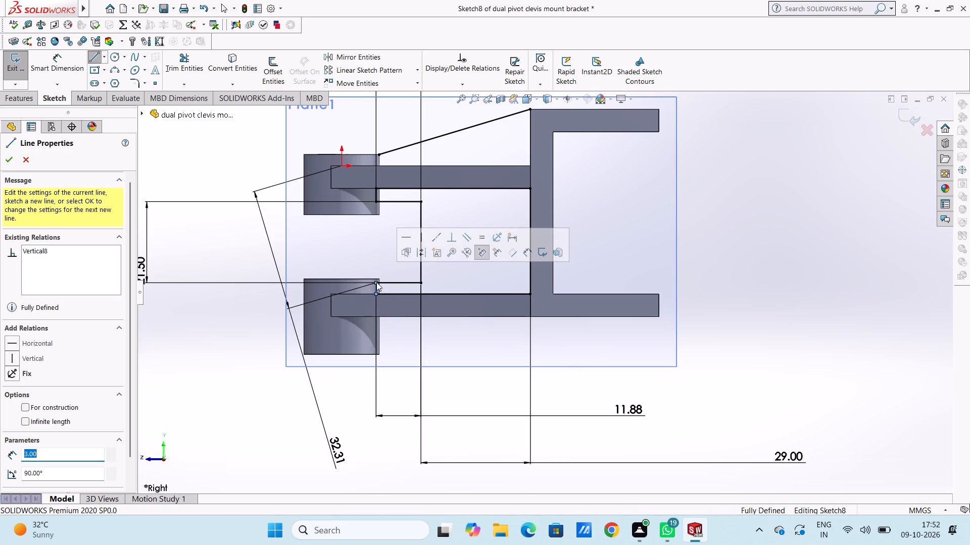
key("Escape")
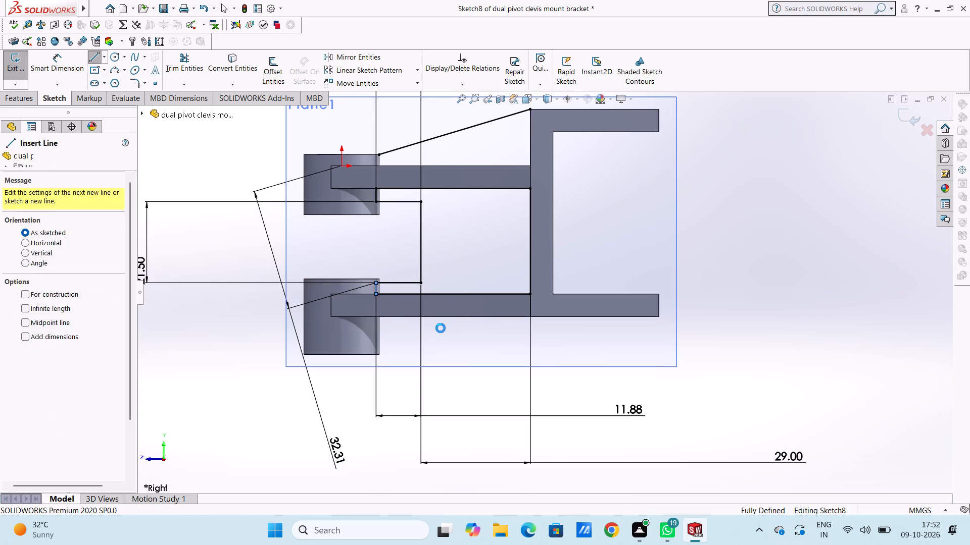
key("Escape")
key("Escape")
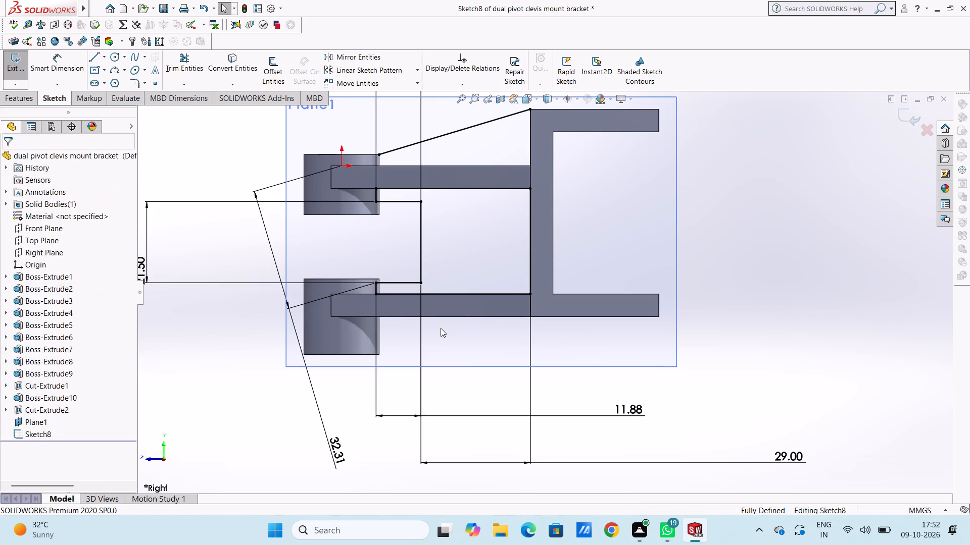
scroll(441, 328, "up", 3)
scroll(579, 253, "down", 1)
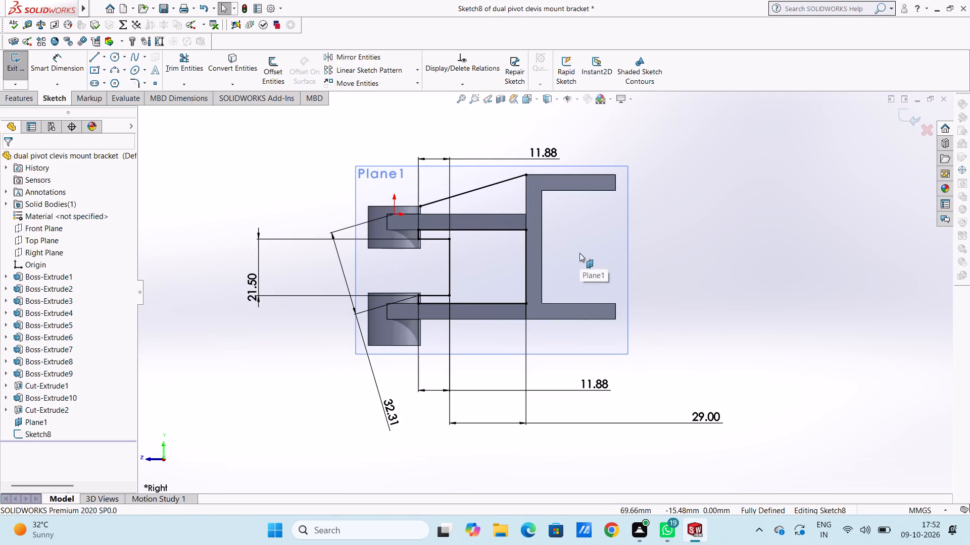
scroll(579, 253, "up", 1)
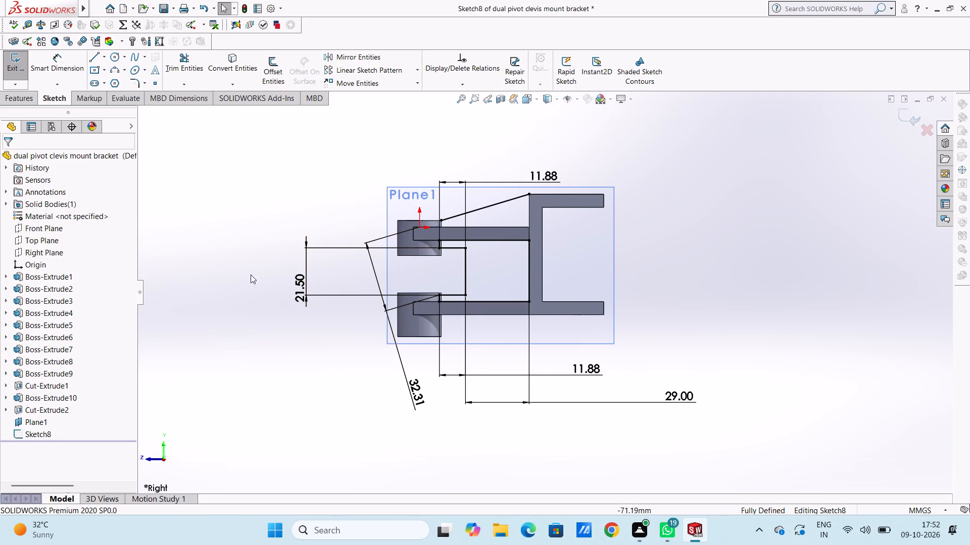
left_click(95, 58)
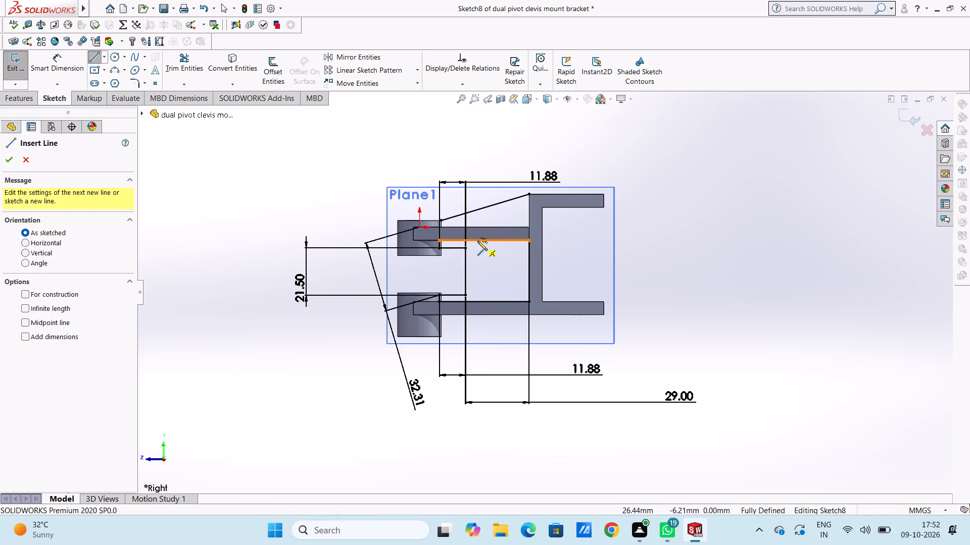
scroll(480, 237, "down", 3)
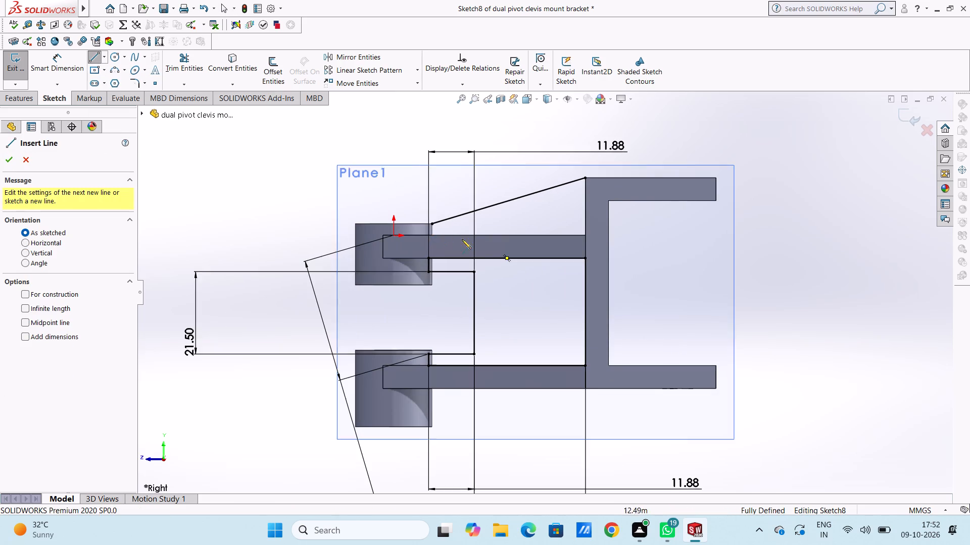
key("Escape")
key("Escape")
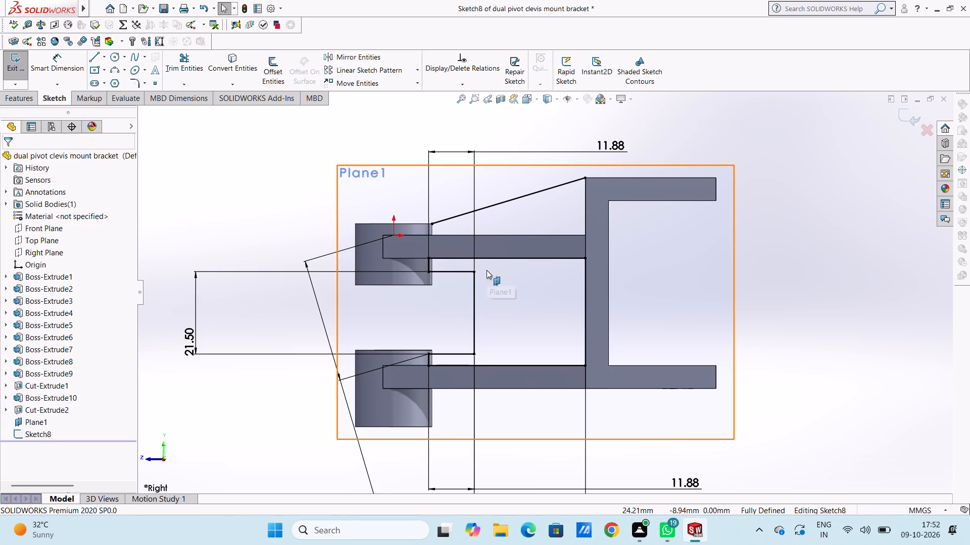
Delete the sloped sketch line between the upper hub and the end plate's top corner.
left_click(506, 202)
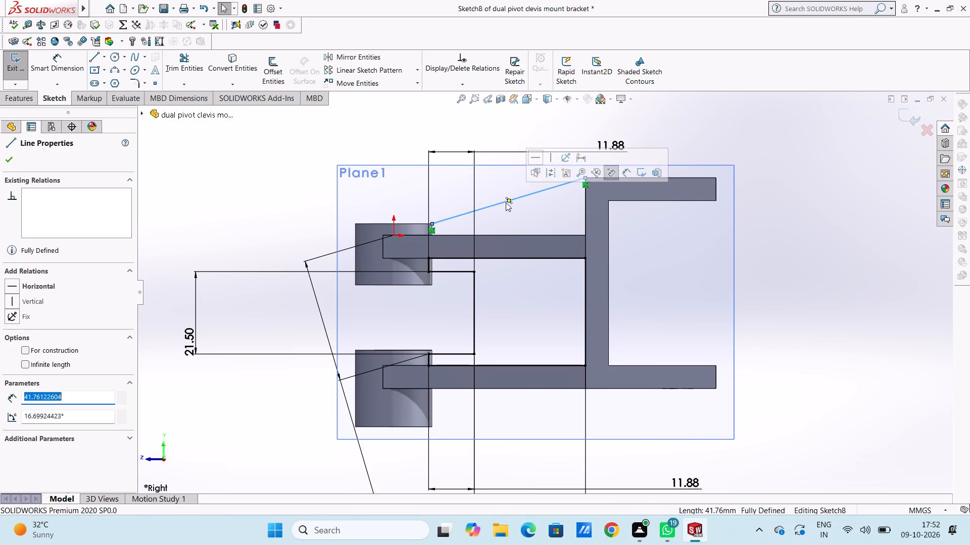
key("Delete")
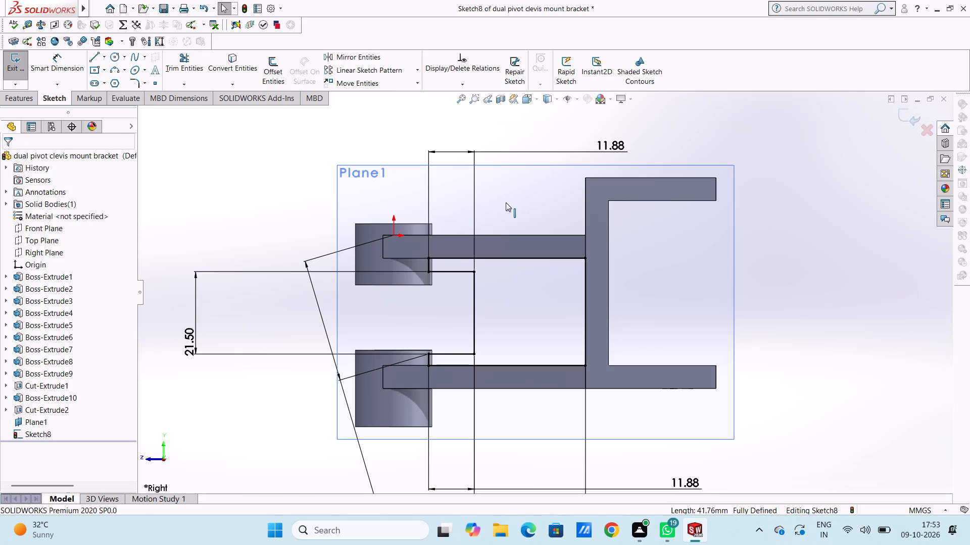
Sketch a closed profile above the upper arm: about 43 mm slope from end plate corner to hub, 3 mm down, along the arm, 15 mm up.
left_click(92, 59)
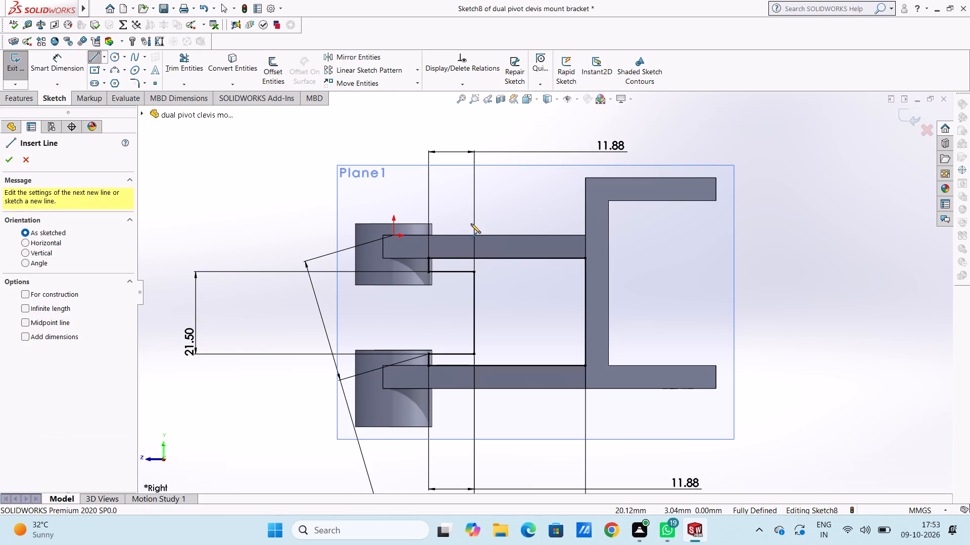
left_click(586, 178)
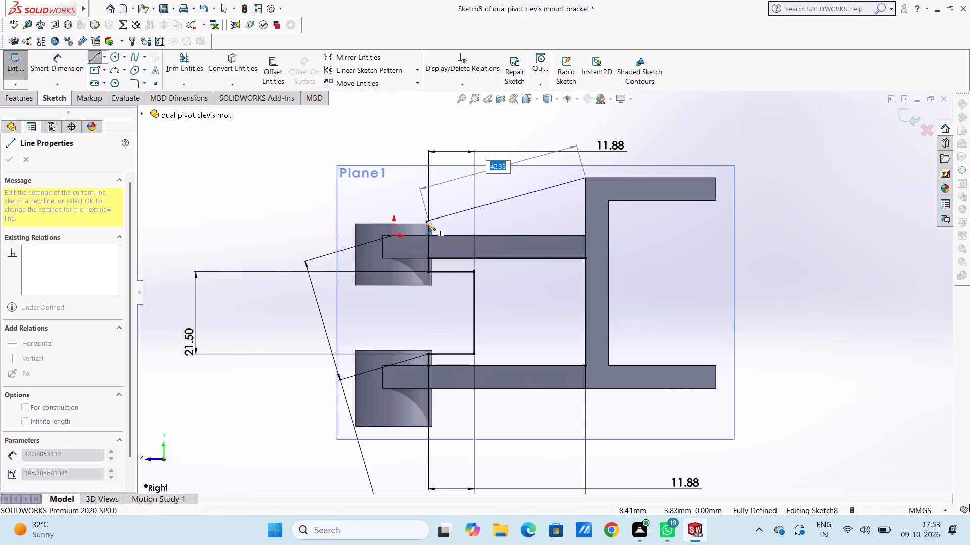
scroll(452, 232, "down", 2)
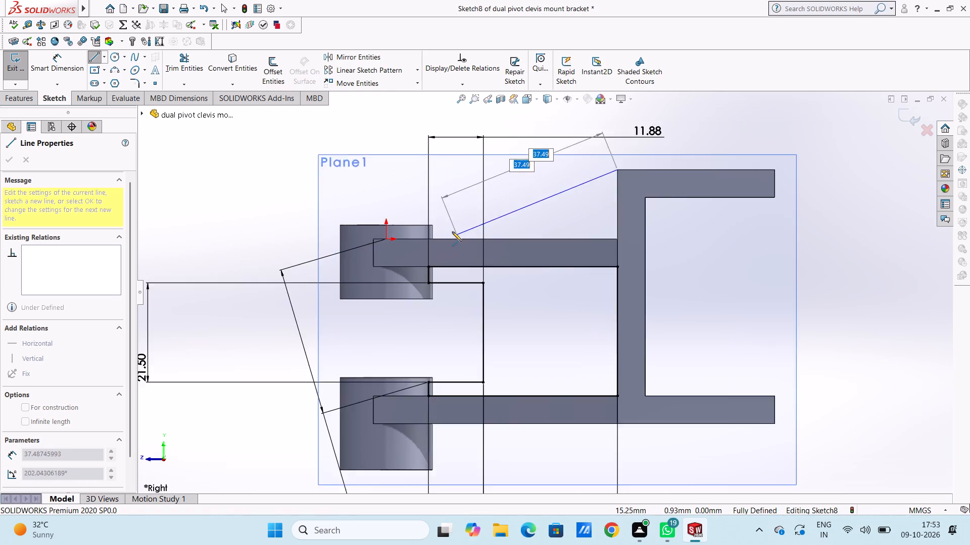
scroll(452, 232, "down", 1)
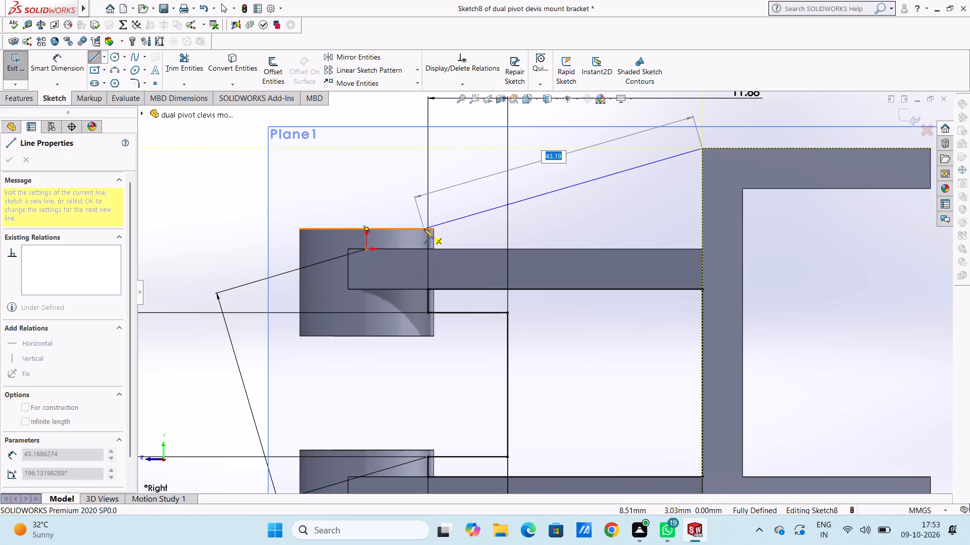
left_click(424, 229)
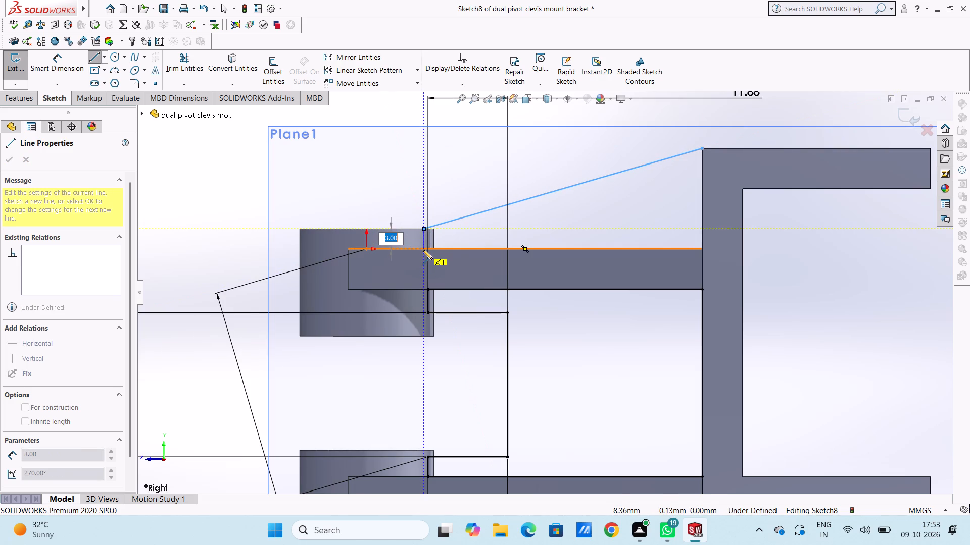
left_click(423, 250)
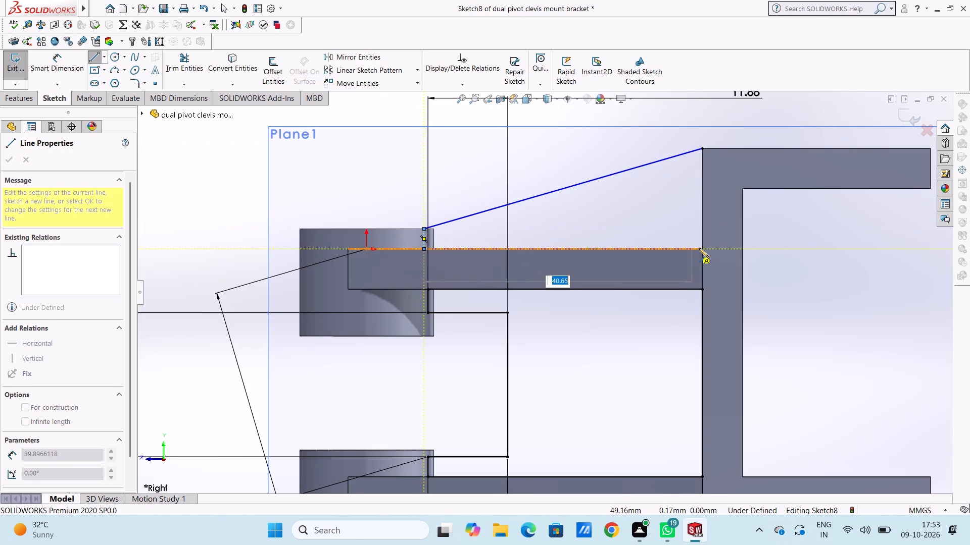
left_click(702, 248)
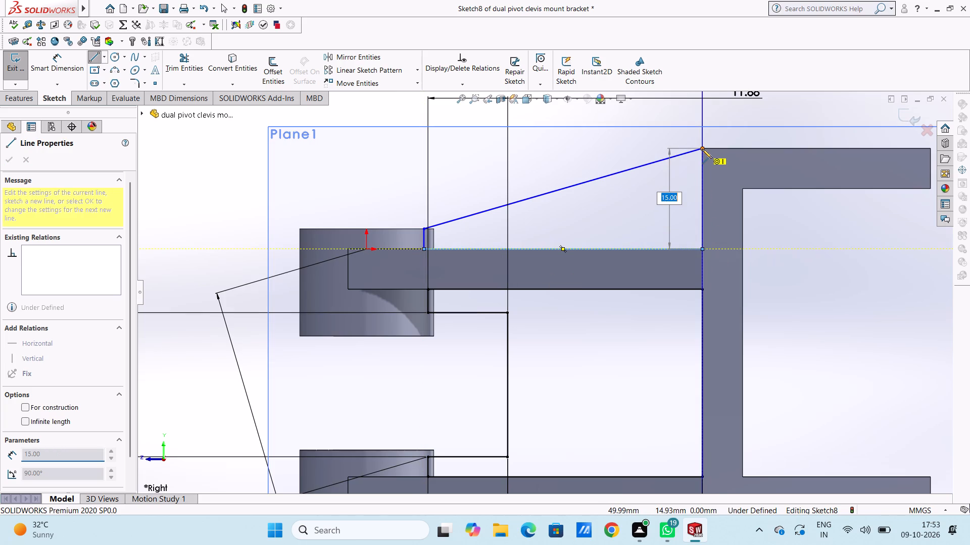
left_click(702, 149)
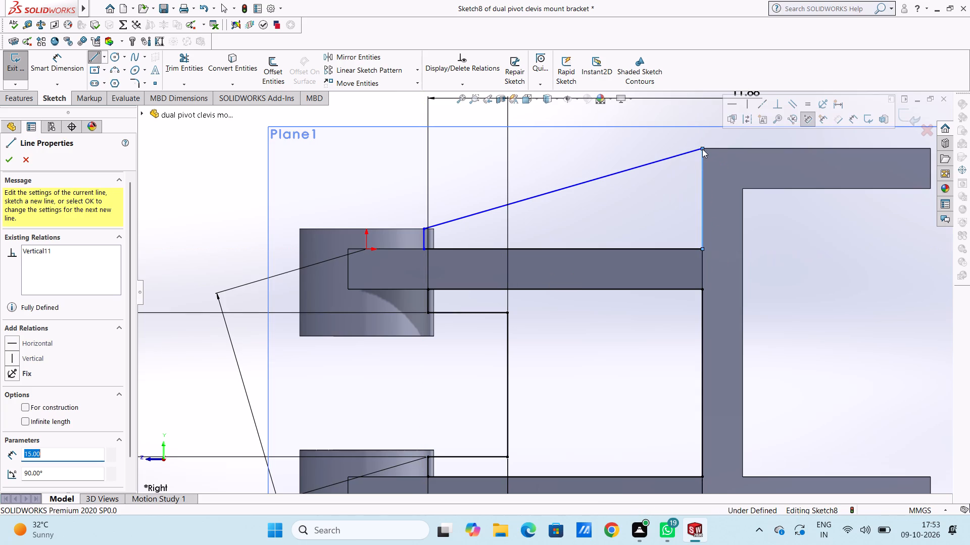
key("Escape")
key("Escape")
key("Escape")
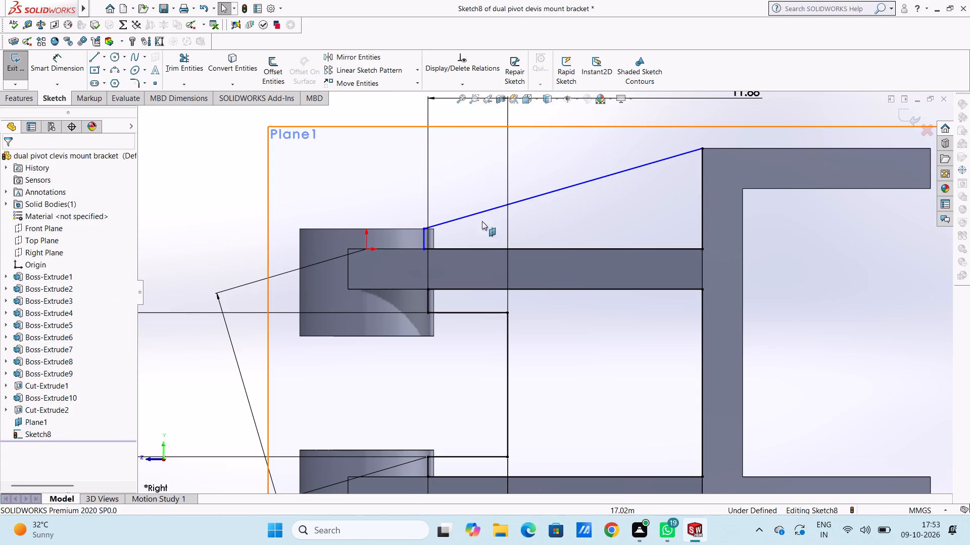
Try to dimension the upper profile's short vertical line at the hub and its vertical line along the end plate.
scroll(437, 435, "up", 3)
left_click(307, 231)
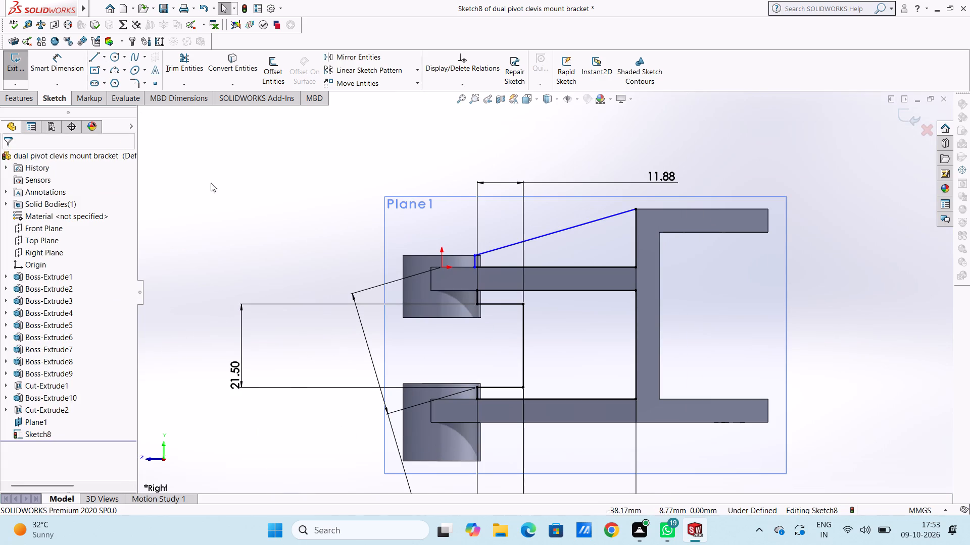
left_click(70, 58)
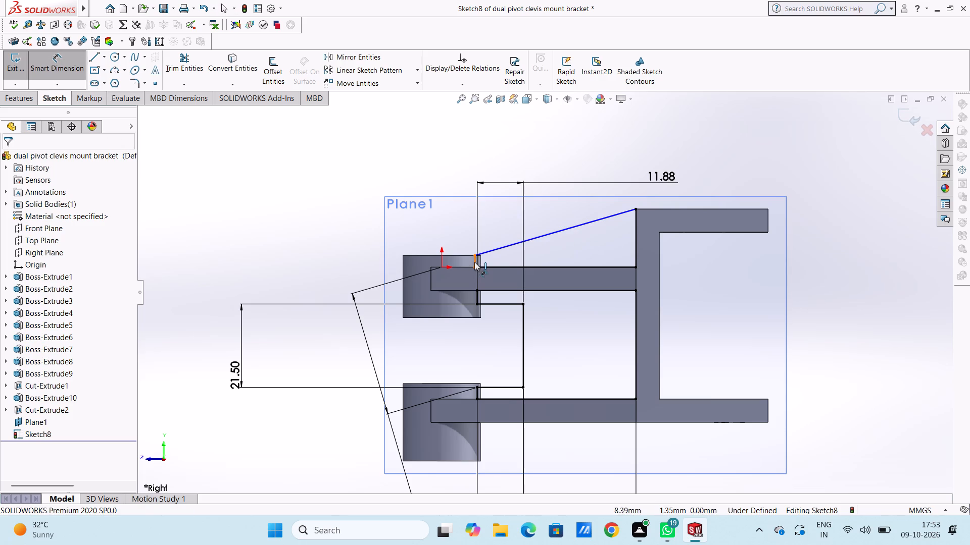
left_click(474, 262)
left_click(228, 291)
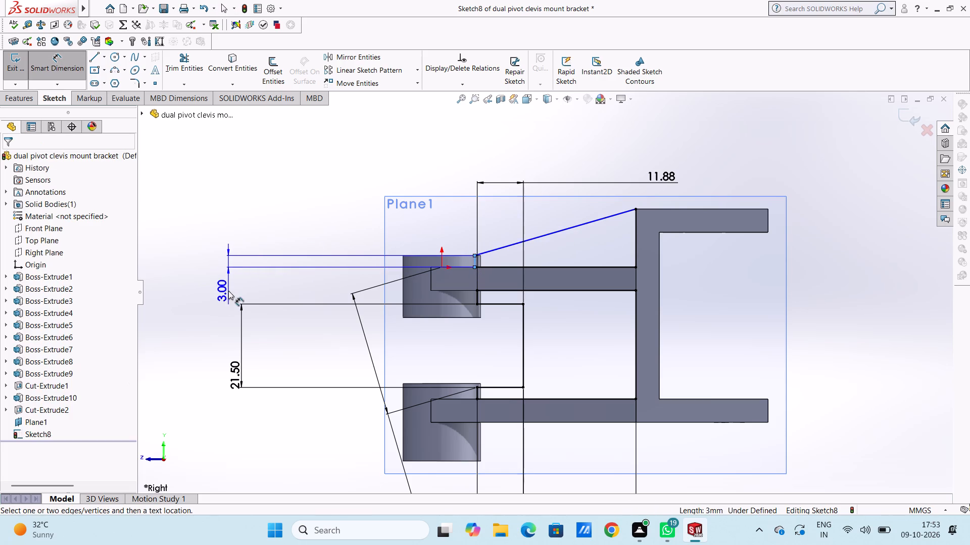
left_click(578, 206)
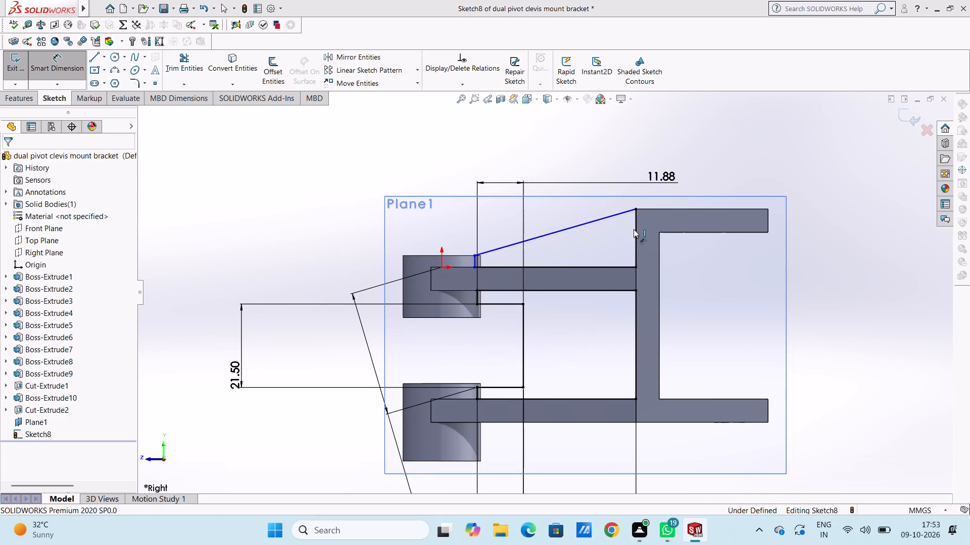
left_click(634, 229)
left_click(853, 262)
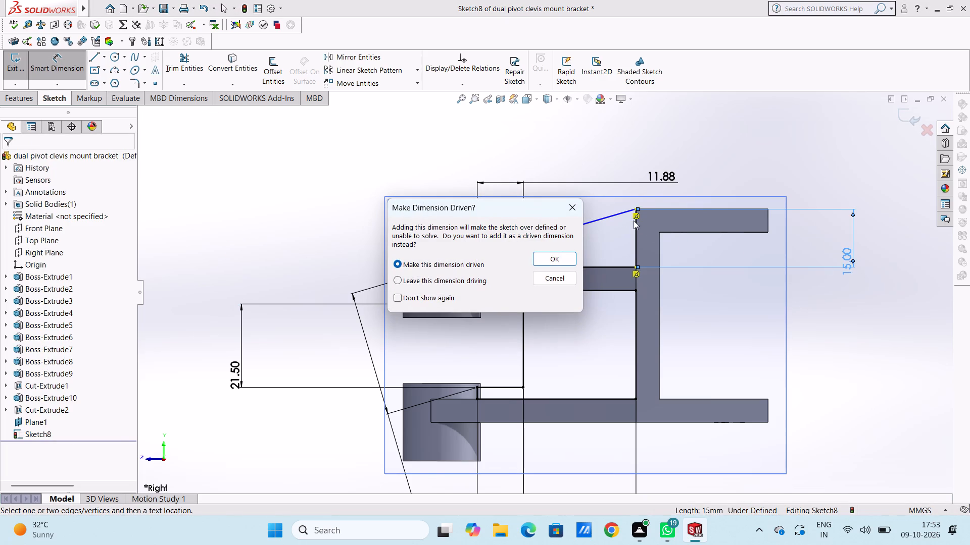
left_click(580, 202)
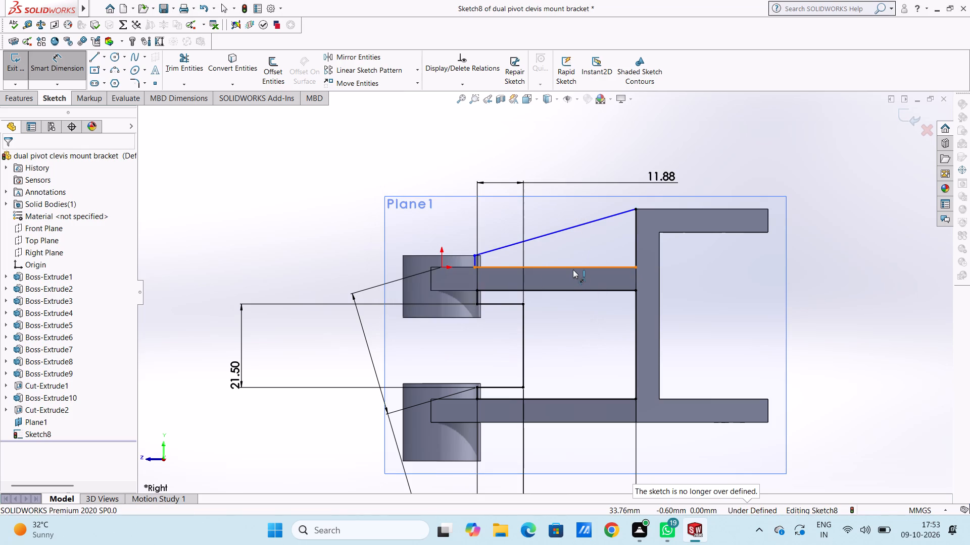
Dimension the upper profile's horizontal line along the upper arm's top edge, keeping its length as drawn.
left_click(573, 269)
left_click(283, 355)
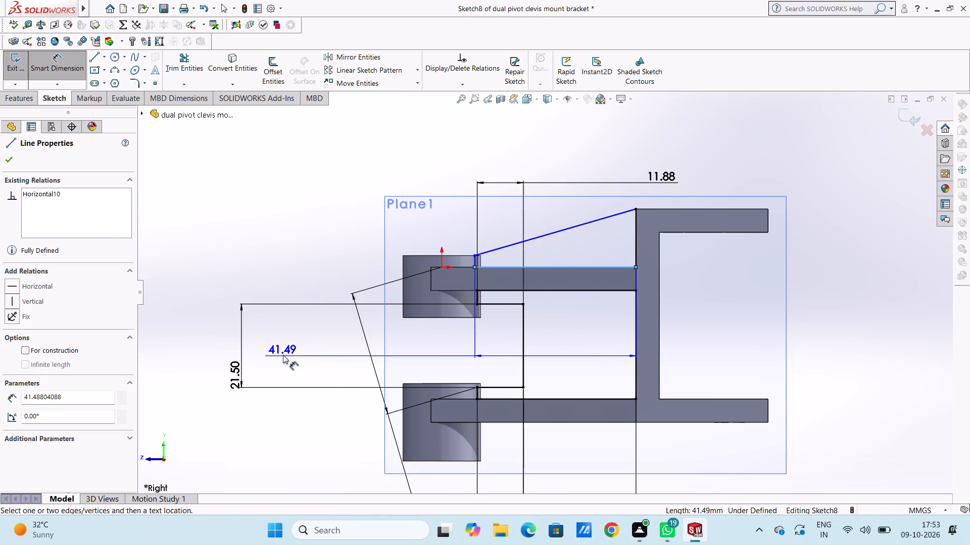
left_click(237, 339)
left_click(248, 284)
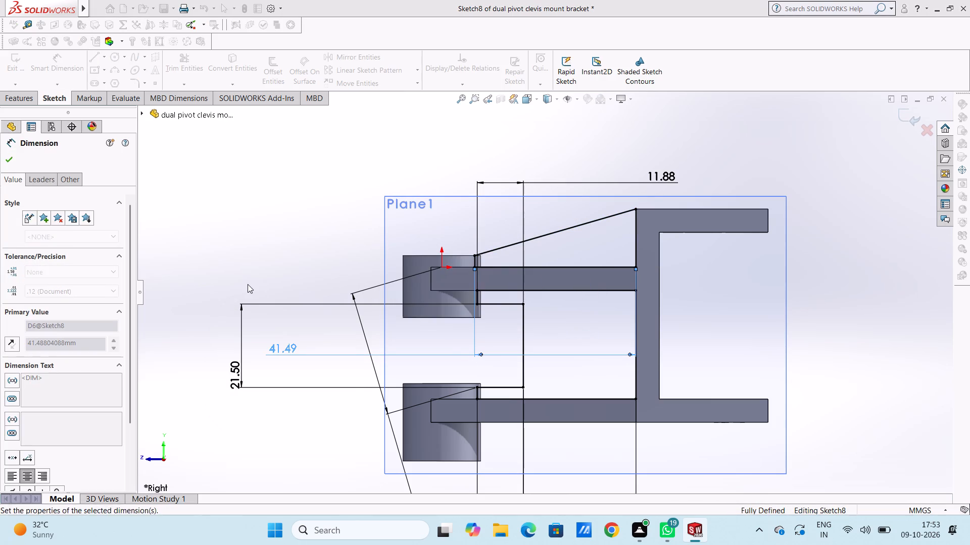
Extrude both closed web profiles 3 mm with the Mid Plane end condition, merged with the bracket body.
scroll(243, 288, "up", 4)
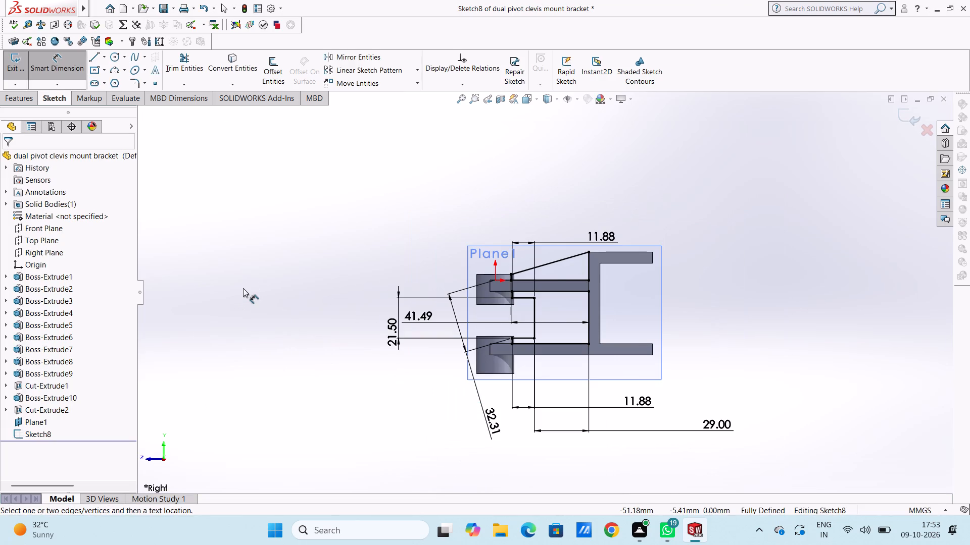
middle_click_drag(250, 226, 280, 279)
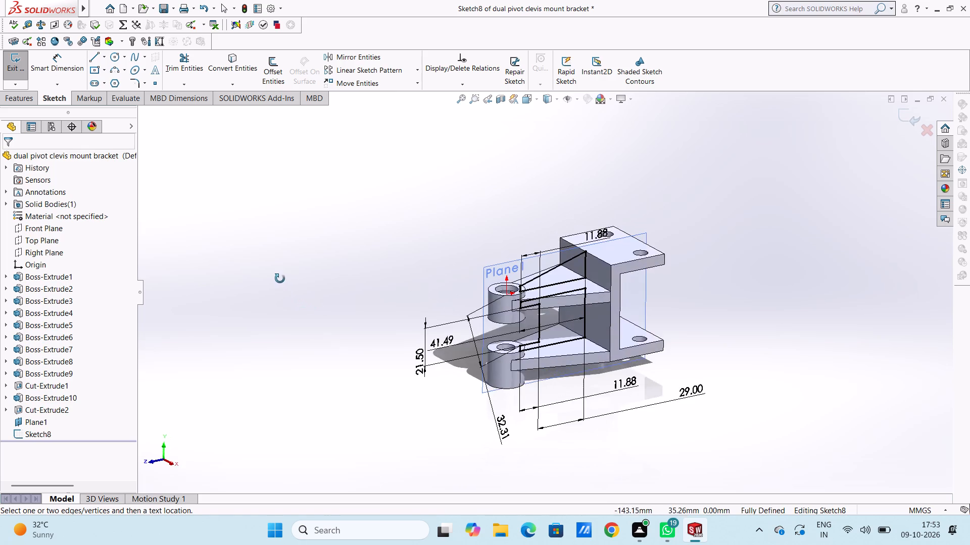
middle_click_drag(280, 279, 256, 267)
scroll(496, 318, "down", 3)
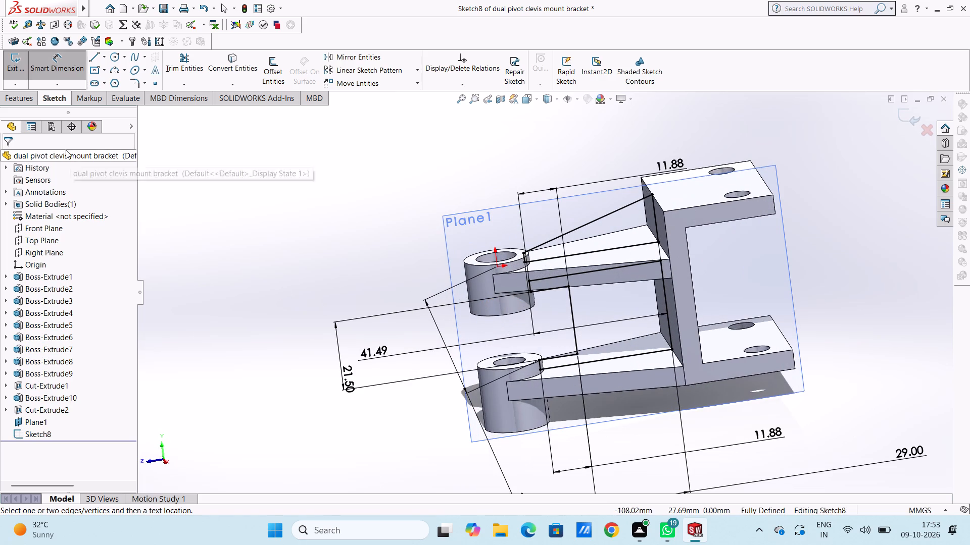
left_click(27, 95)
left_click(25, 70)
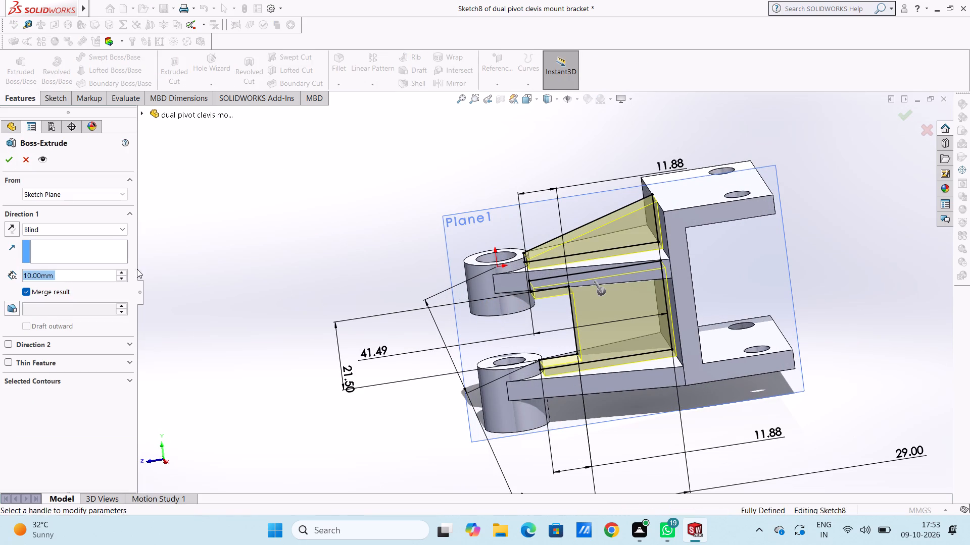
left_click(106, 230)
left_click(76, 292)
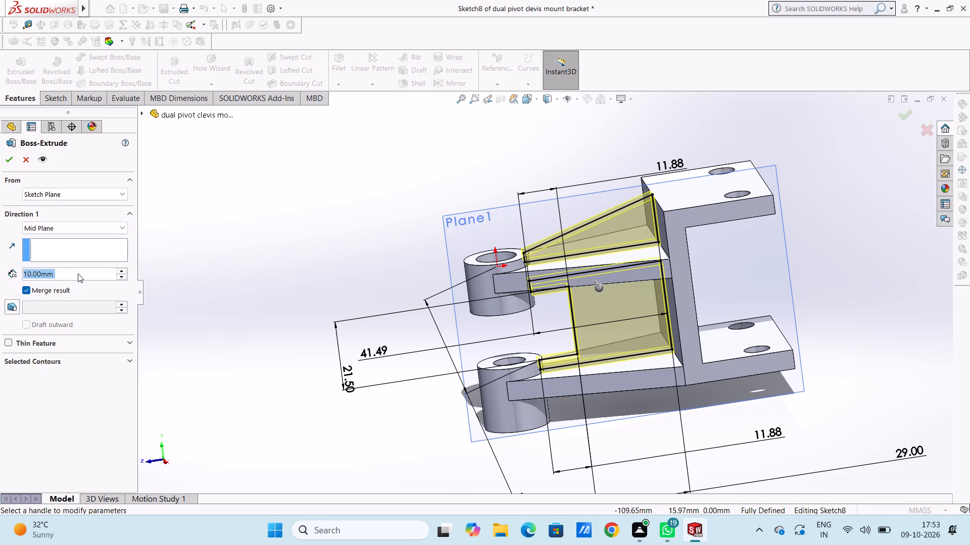
key("3")
key("Return")
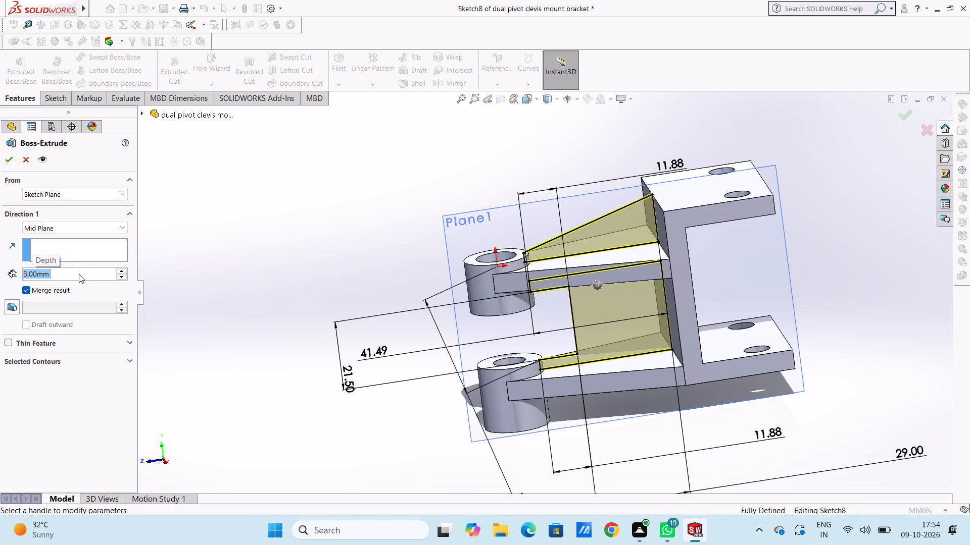
left_click(10, 160)
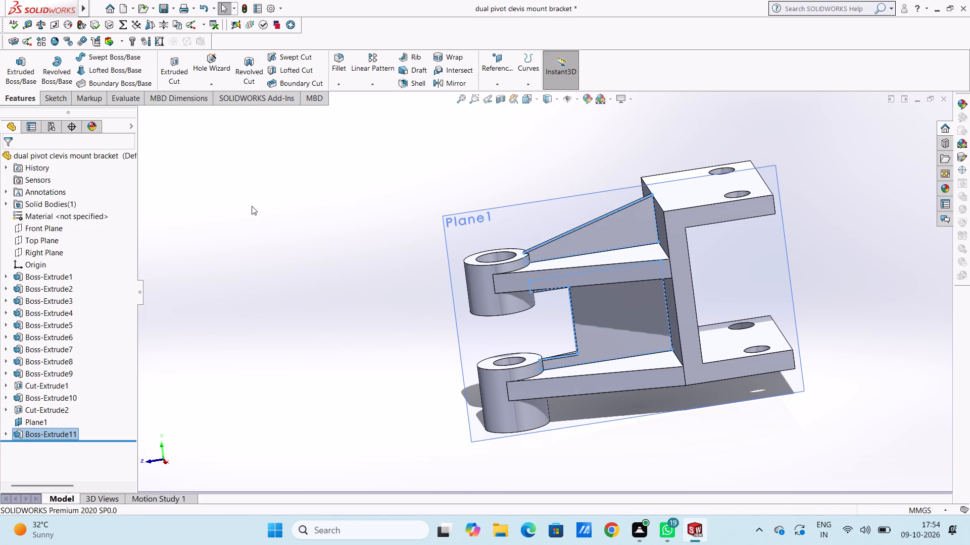
left_click(340, 242)
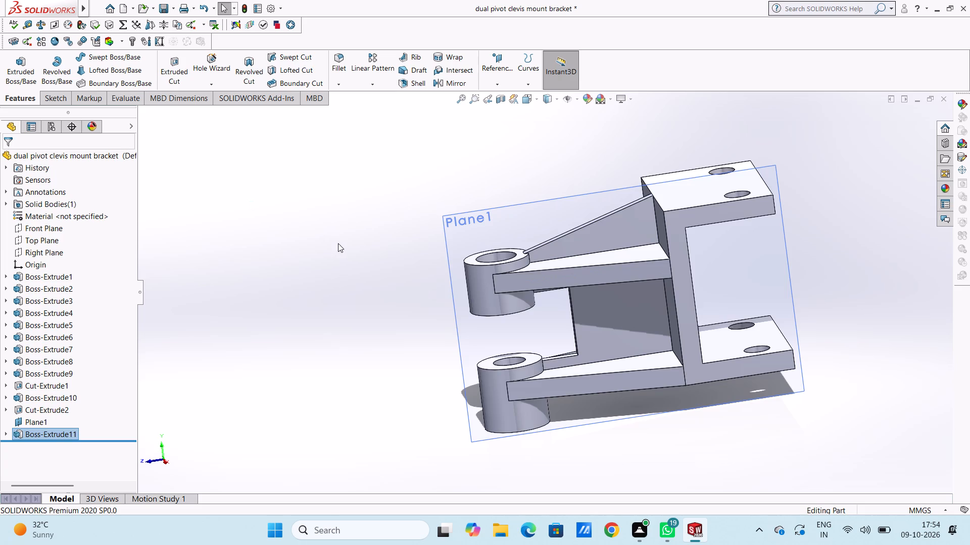
Hide the reference plane Plane1 that carries the web sketch.
middle_click_drag(338, 243, 353, 282)
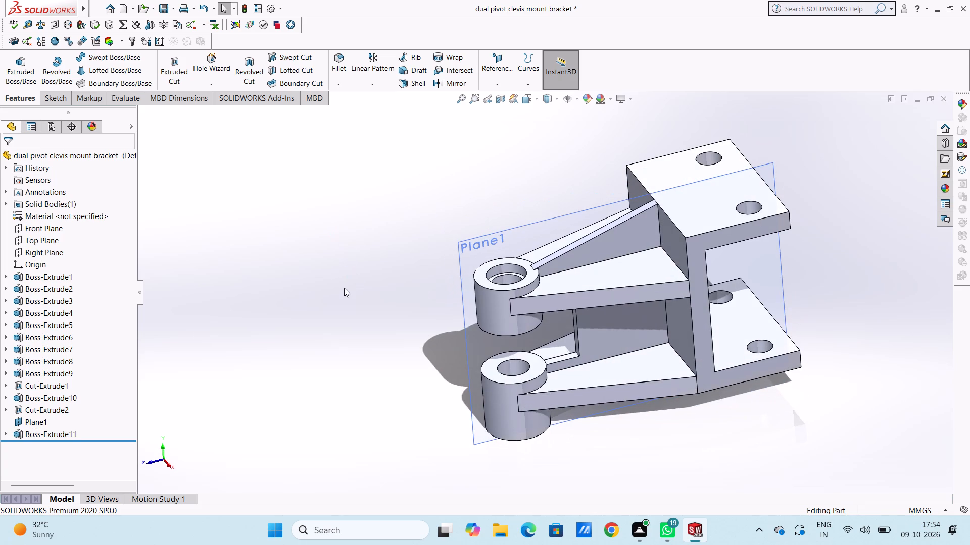
scroll(74, 414, "down", 3)
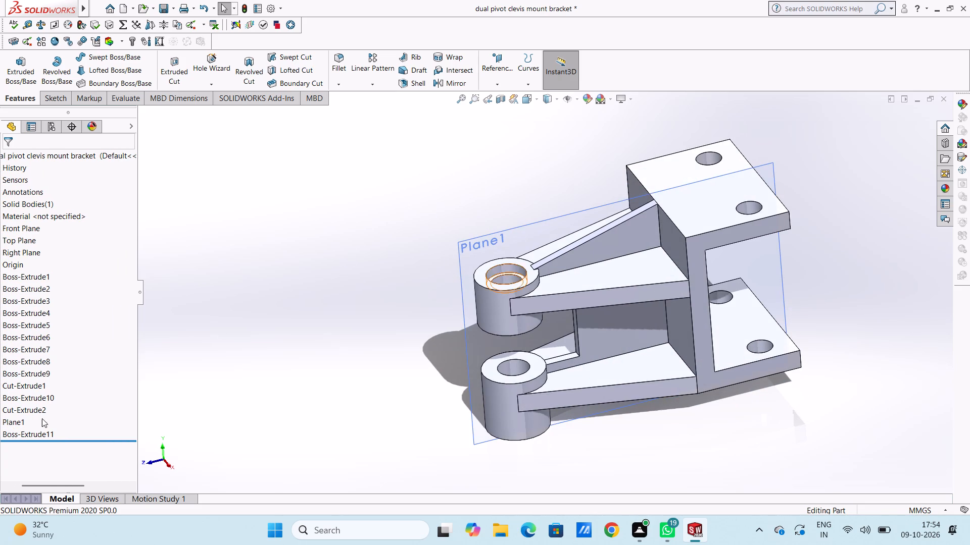
scroll(39, 412, "up", 3)
left_click(46, 423)
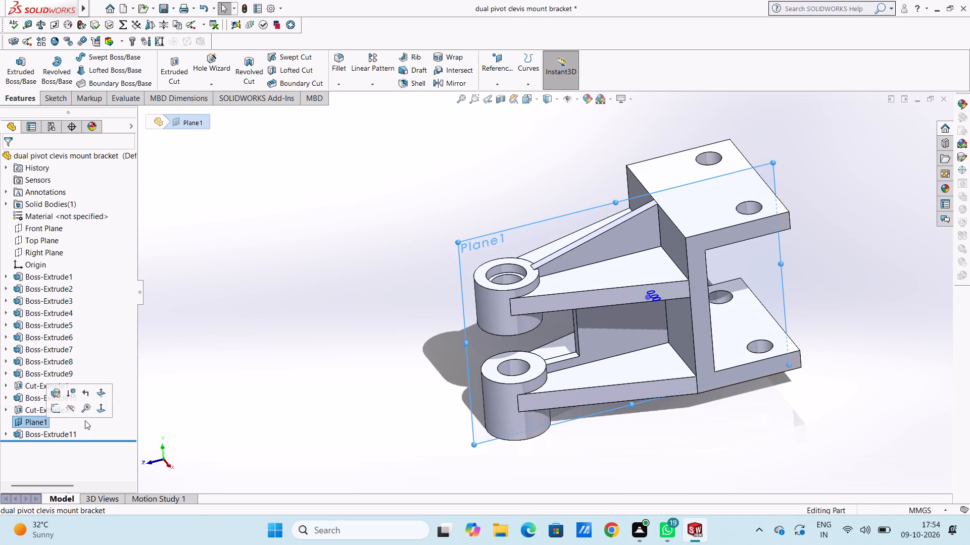
left_click(74, 411)
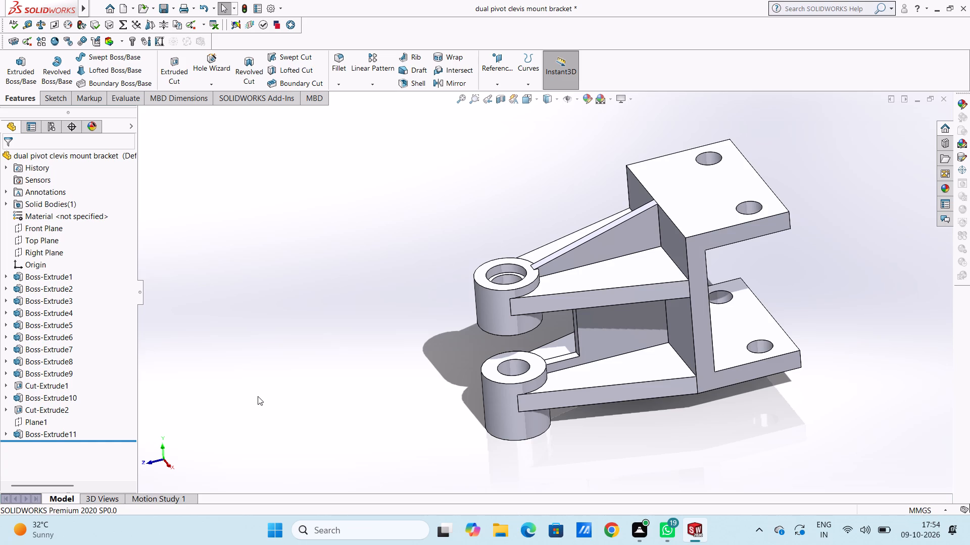
Start a new sketch on the top ring face of the upper hub, seen in the Top view.
middle_click_drag(341, 451, 349, 340)
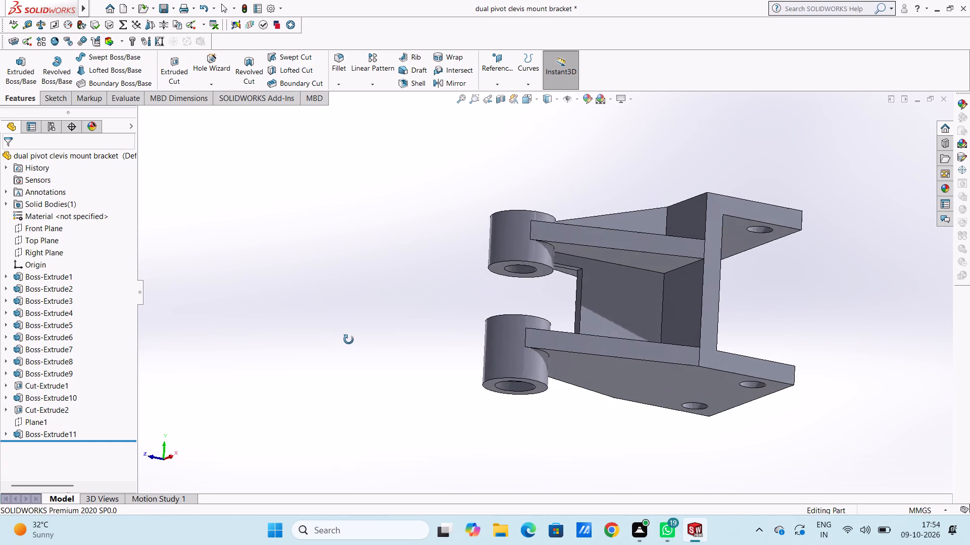
middle_click_drag(349, 340, 337, 358)
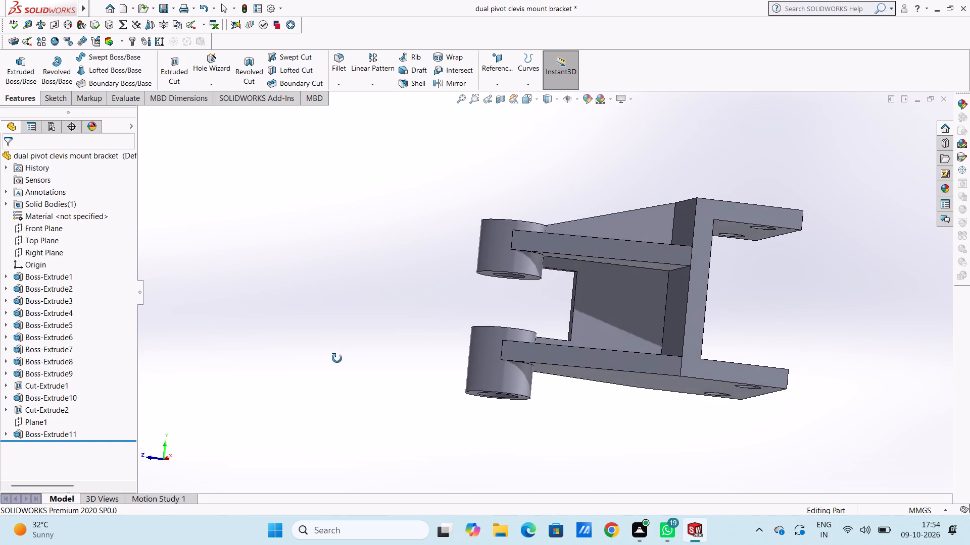
middle_click_drag(337, 358, 367, 385)
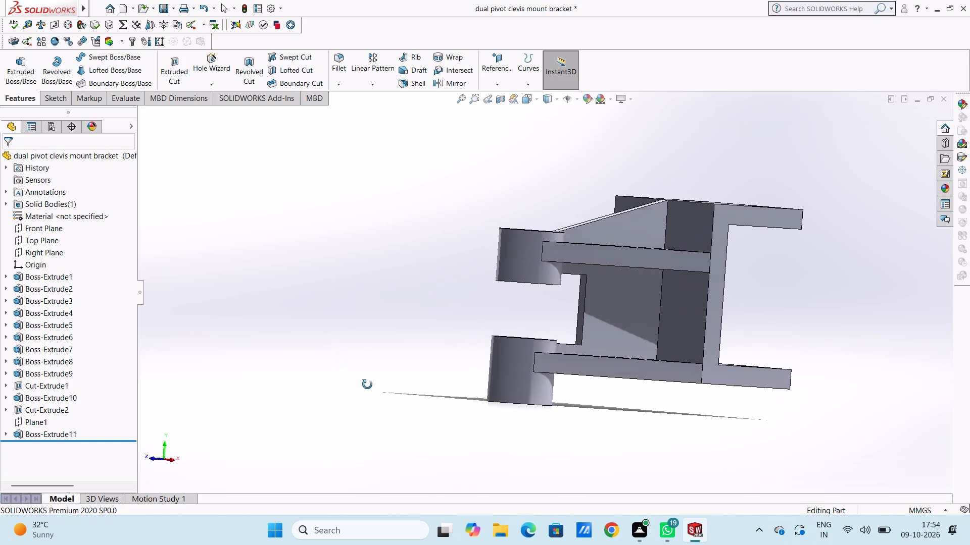
middle_click_drag(367, 385, 322, 407)
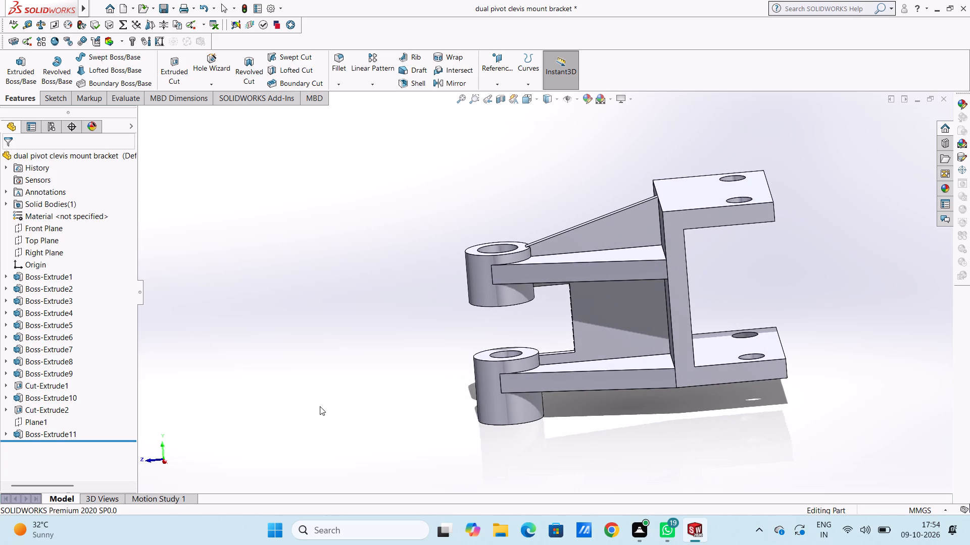
key("ctrl+5")
scroll(320, 406, "up", 3)
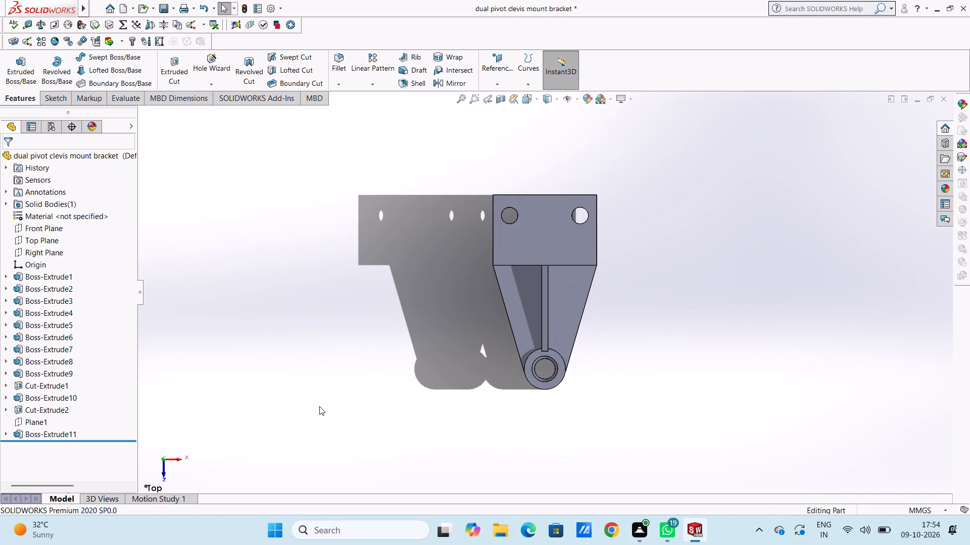
scroll(575, 393, "down", 2)
left_click(552, 337)
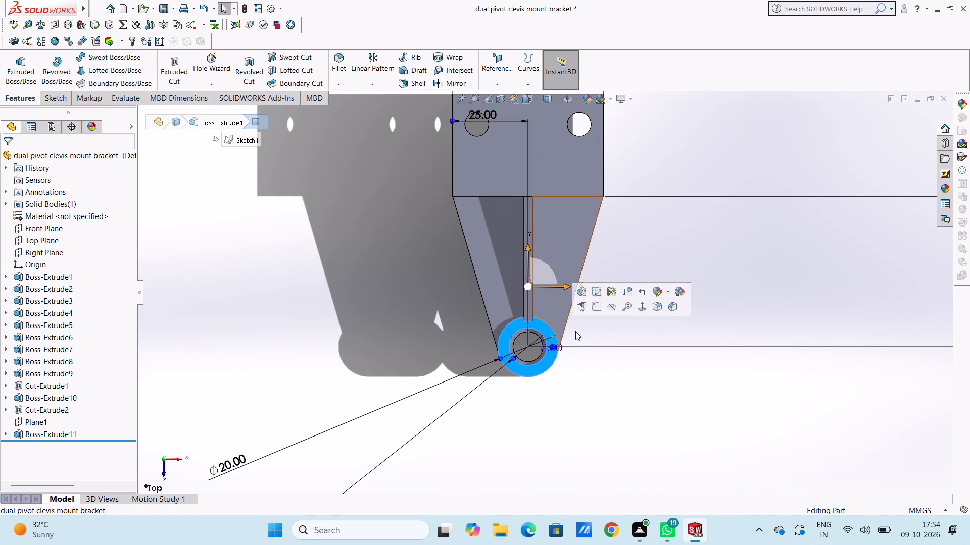
left_click(594, 309)
left_click(417, 329)
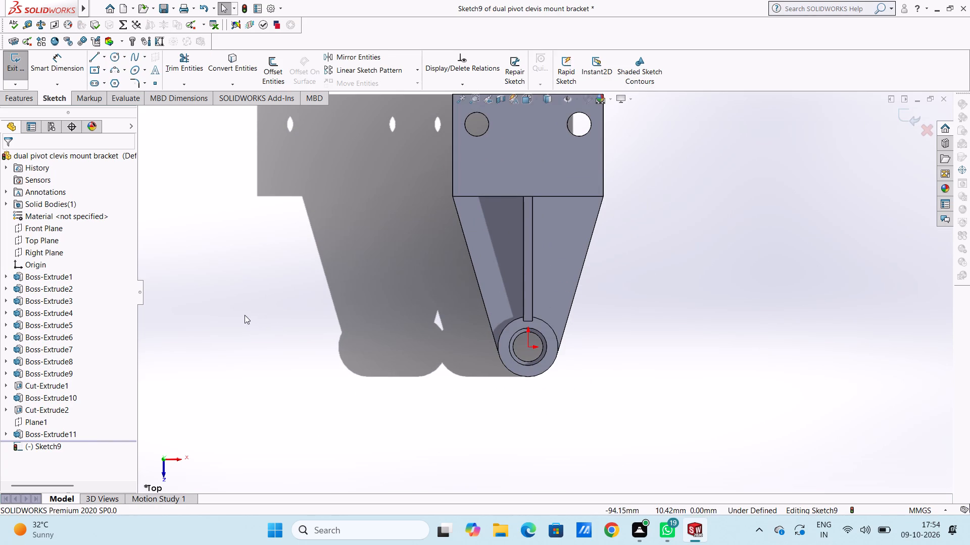
Sketch a circle centred on the origin along the upper hub's outer edge and dimension its diameter as 20 mm.
left_click(116, 56)
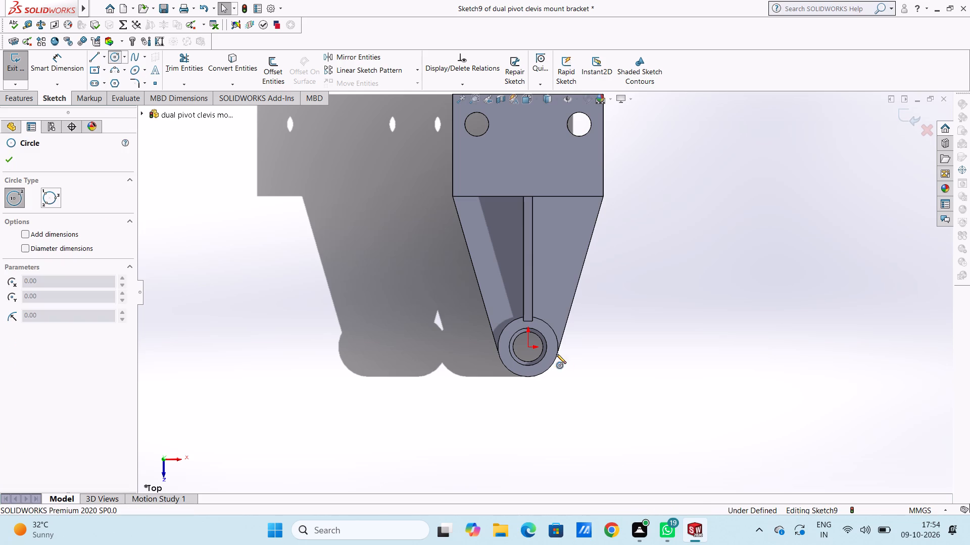
left_click(528, 347)
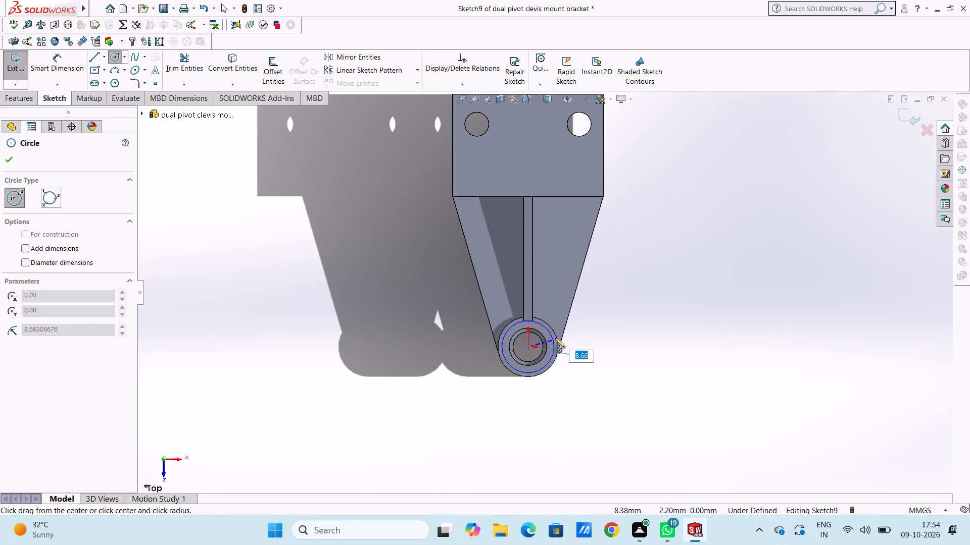
left_click(556, 338)
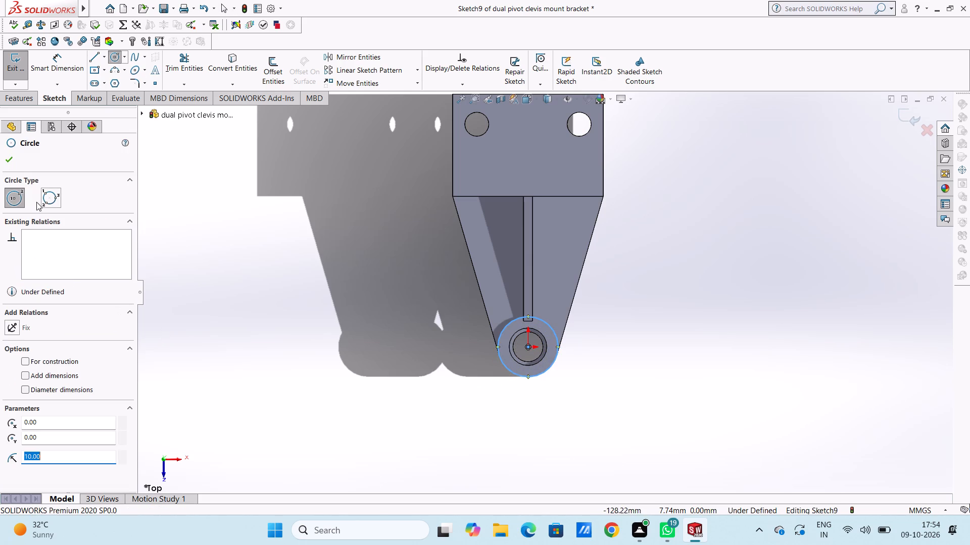
left_click(13, 160)
left_click(315, 320)
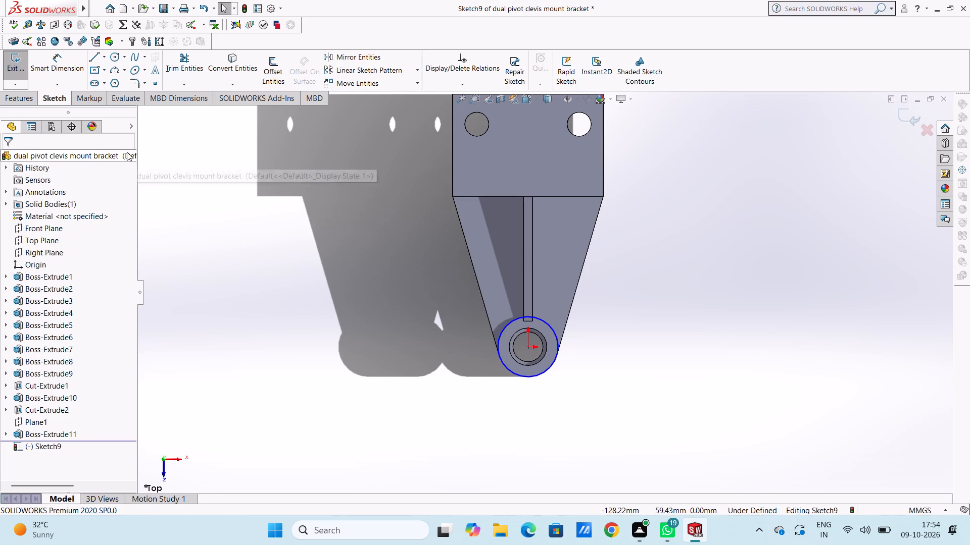
left_click(69, 58)
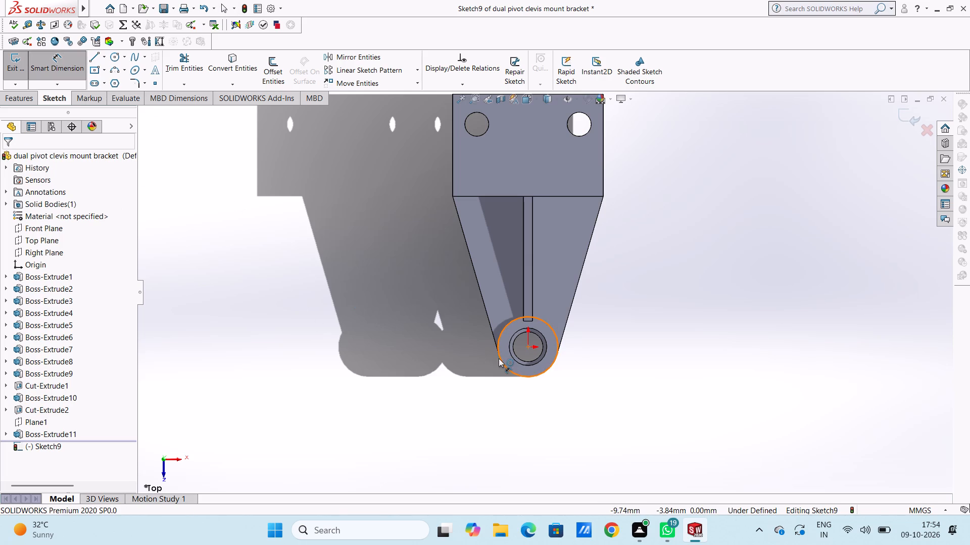
left_click(499, 358)
left_click(375, 425)
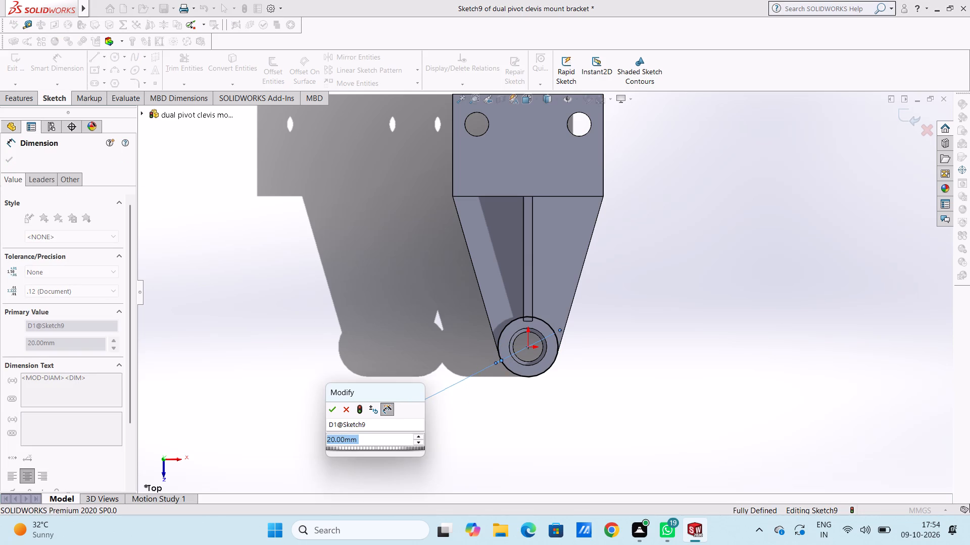
left_click(331, 407)
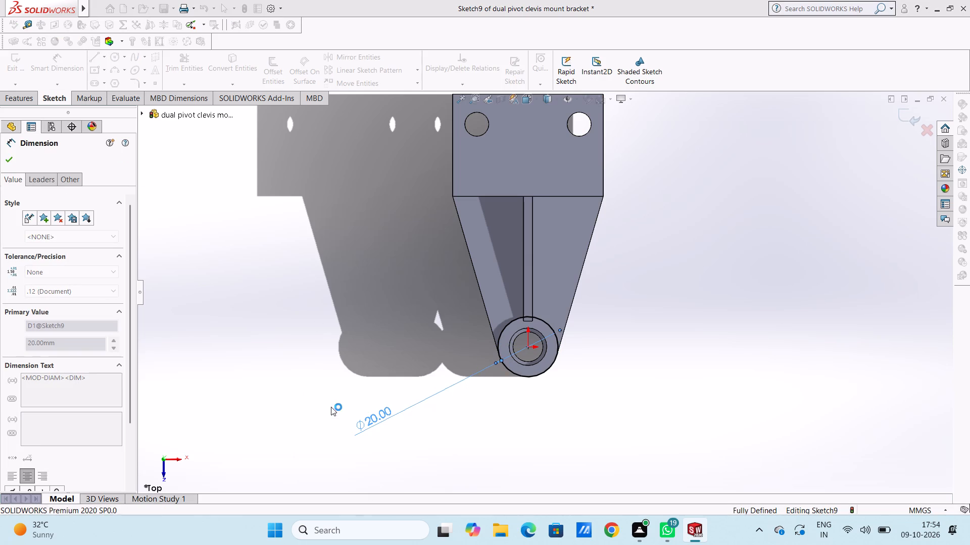
left_click(331, 407)
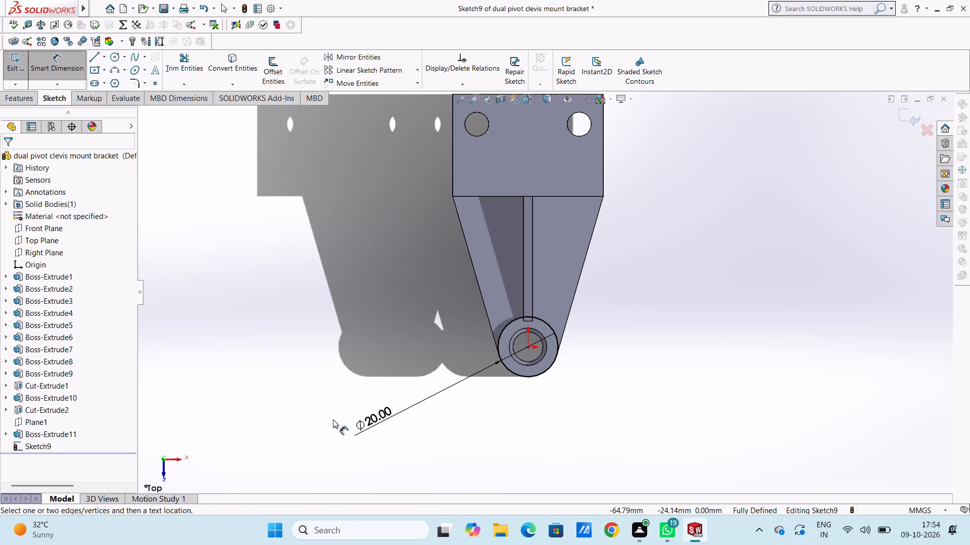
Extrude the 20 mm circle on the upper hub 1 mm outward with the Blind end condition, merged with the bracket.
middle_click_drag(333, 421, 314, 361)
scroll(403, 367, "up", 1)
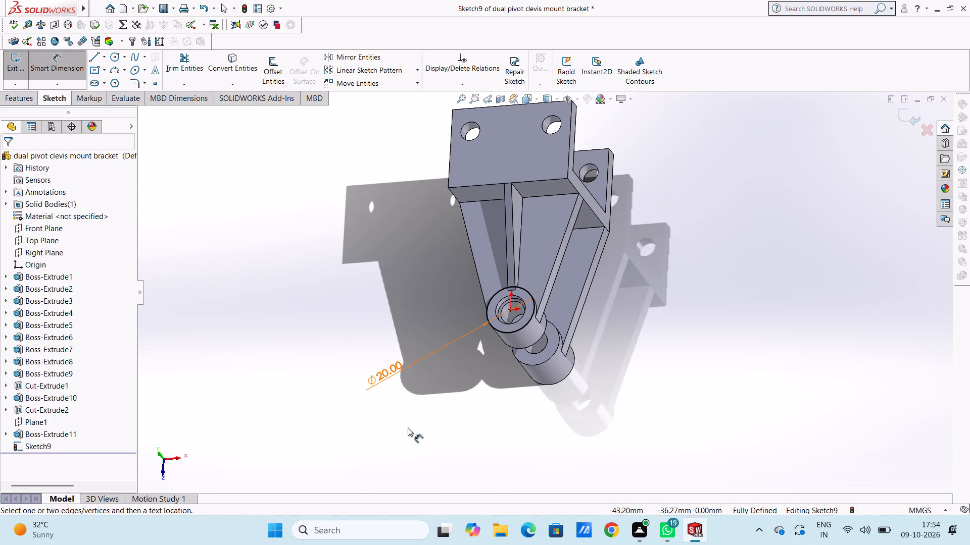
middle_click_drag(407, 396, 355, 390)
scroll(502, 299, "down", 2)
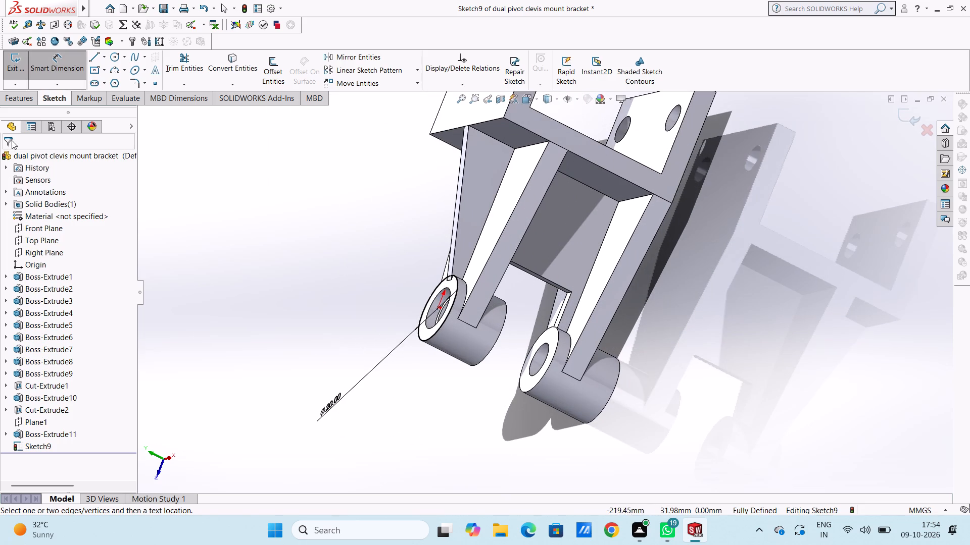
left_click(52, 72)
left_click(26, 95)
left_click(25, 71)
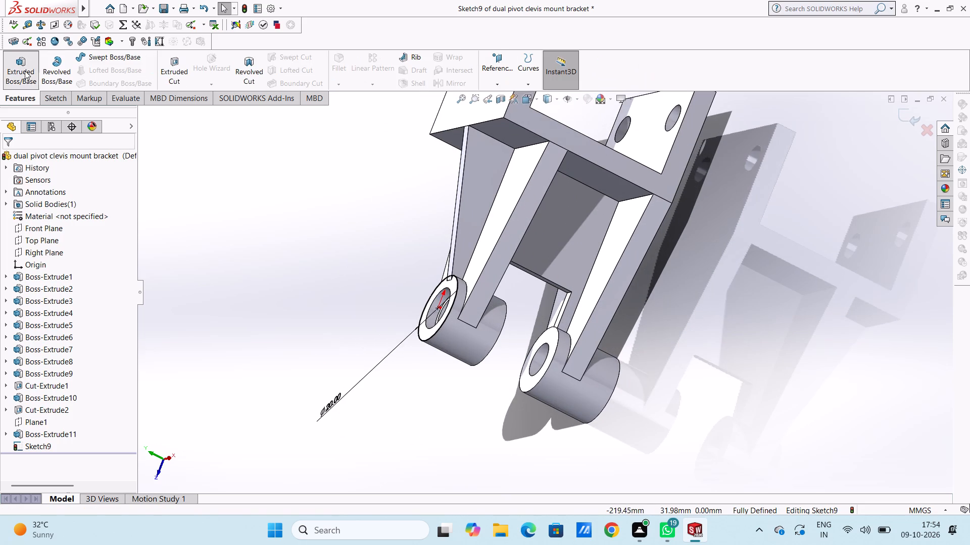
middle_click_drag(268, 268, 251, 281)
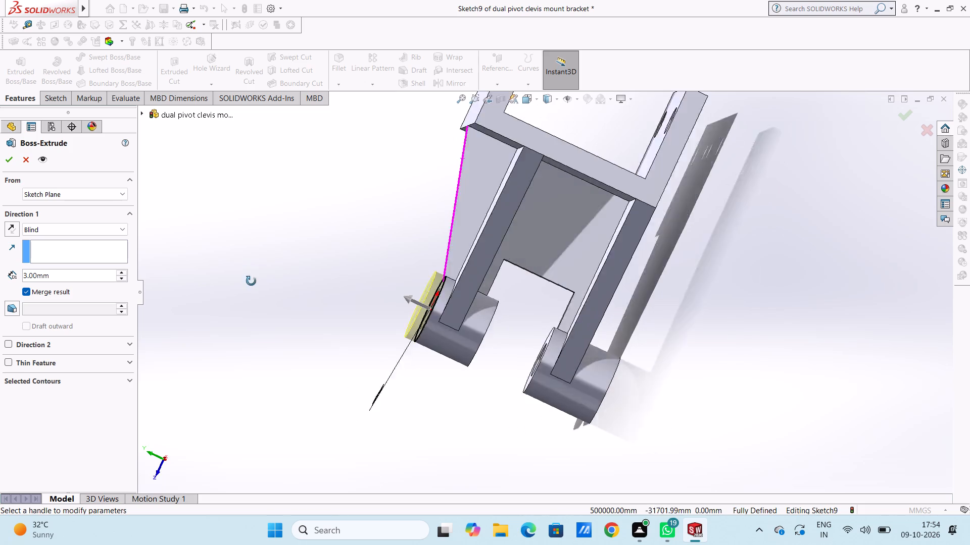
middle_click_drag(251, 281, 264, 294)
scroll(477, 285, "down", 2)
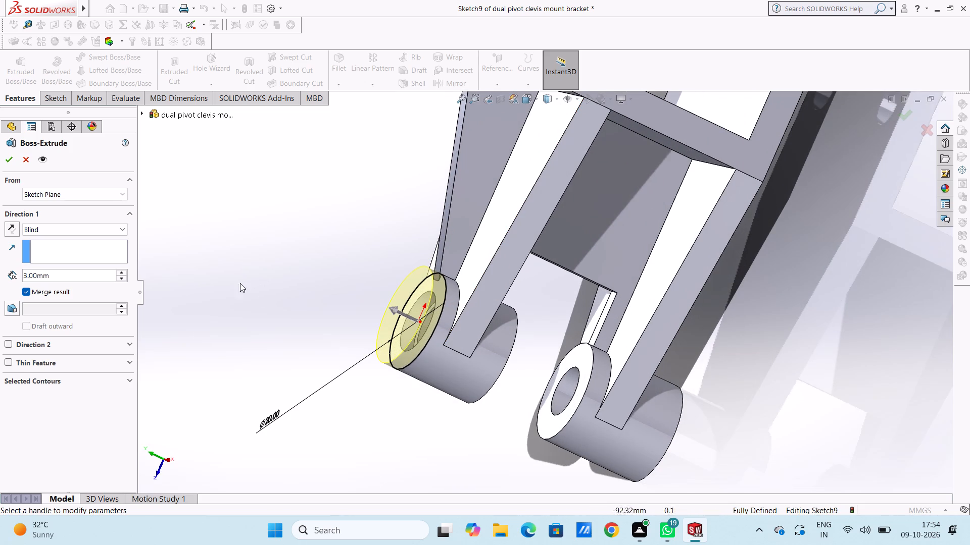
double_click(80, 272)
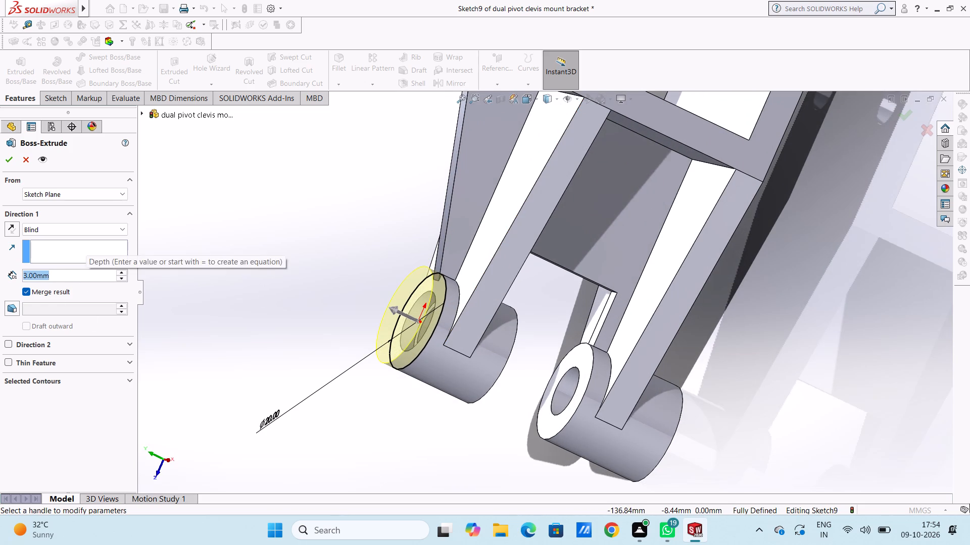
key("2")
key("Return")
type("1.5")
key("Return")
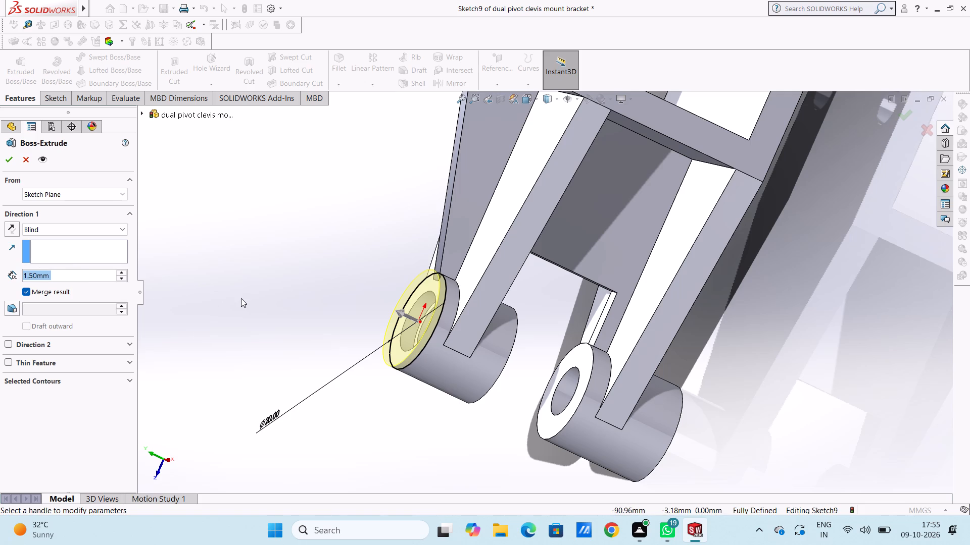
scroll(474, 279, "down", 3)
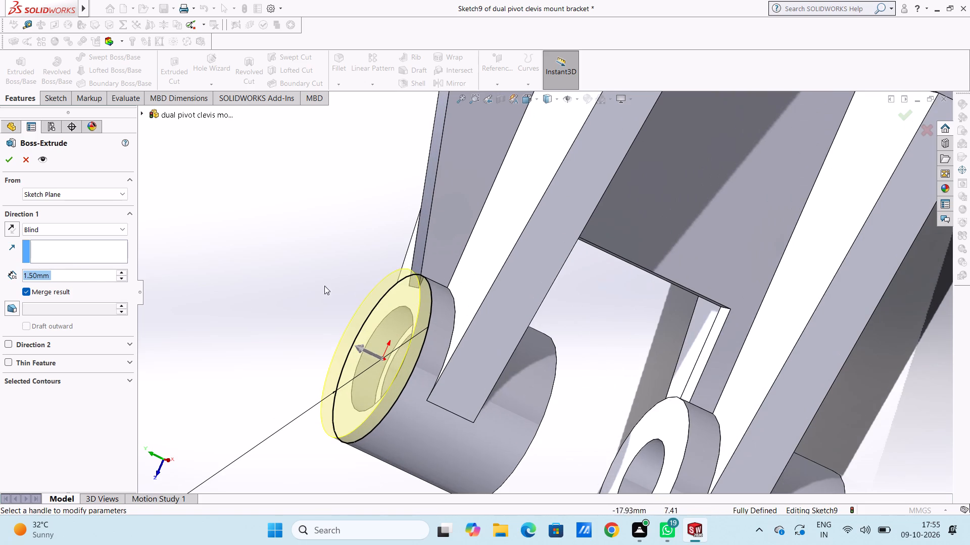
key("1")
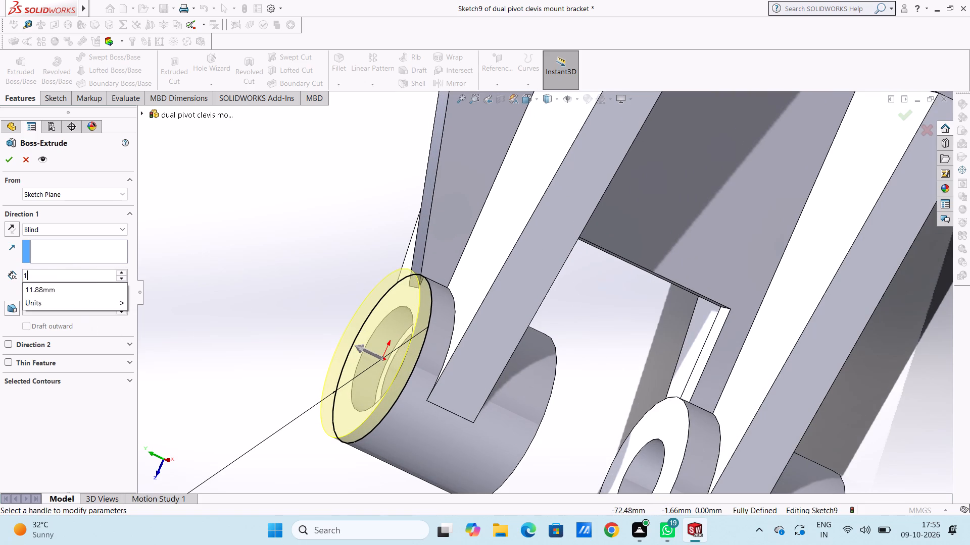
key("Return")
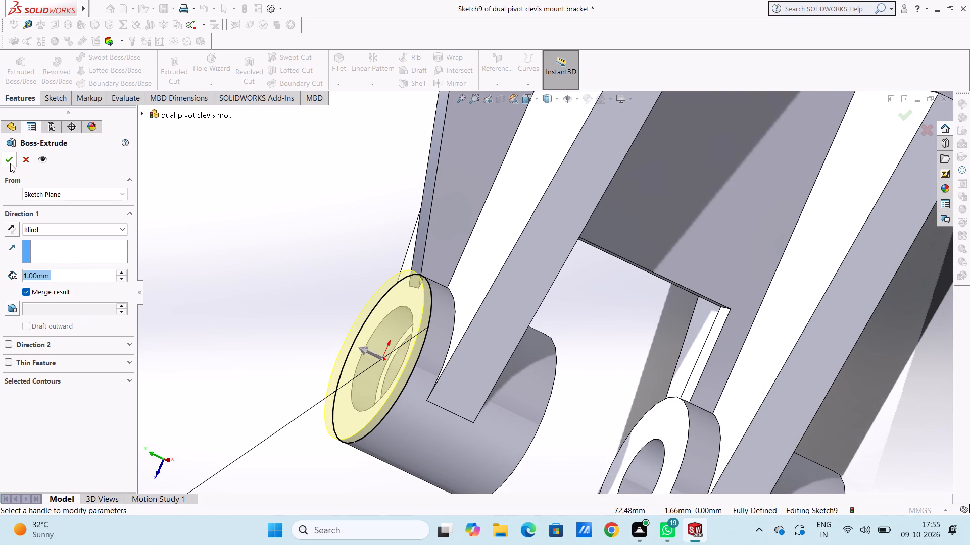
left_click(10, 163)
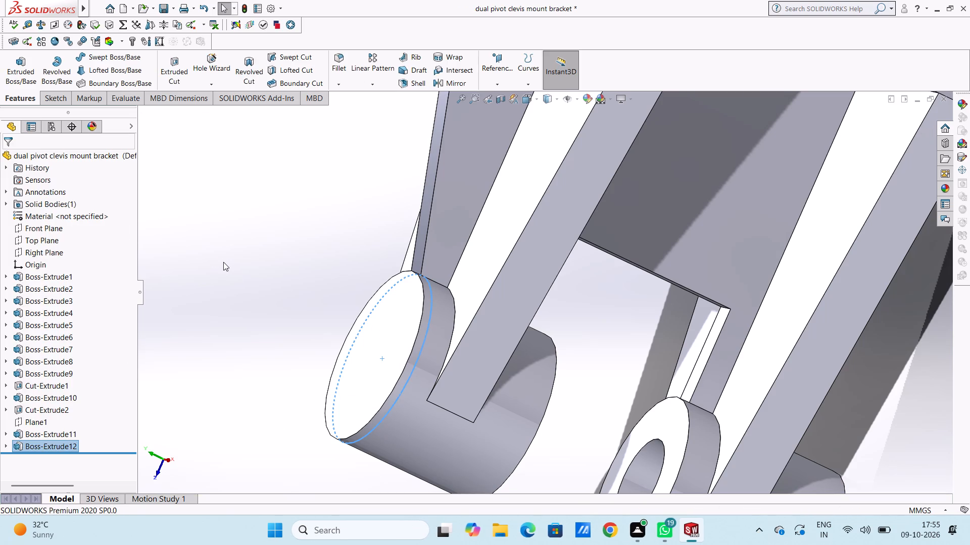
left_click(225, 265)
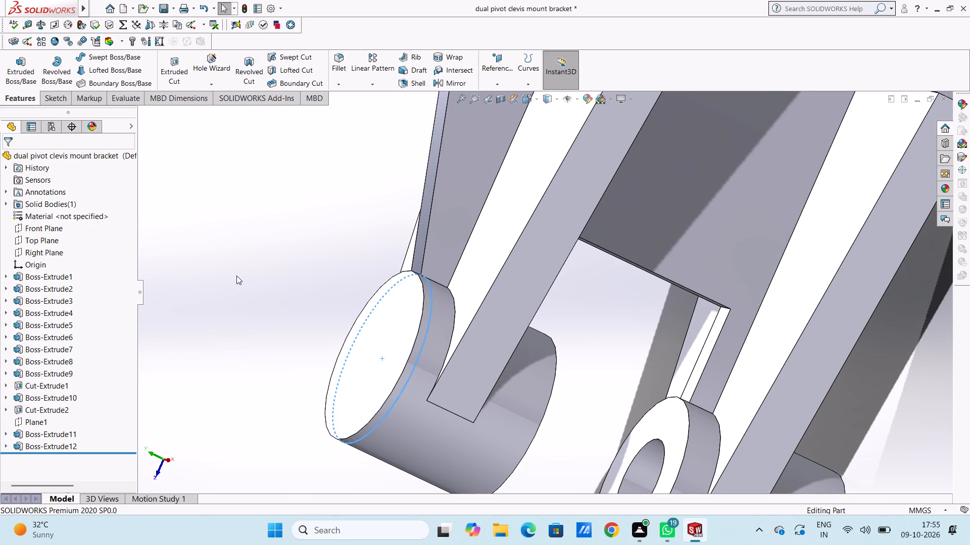
Examine the extruded disc on the upper hub and the surrounding arms and webs from several angles.
scroll(236, 277, "up", 4)
middle_click_drag(280, 345, 257, 351)
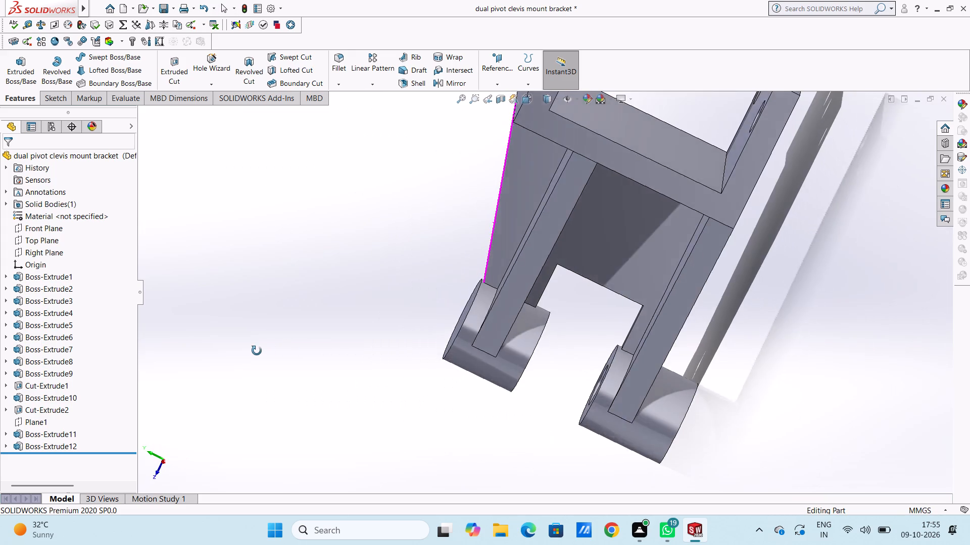
middle_click_drag(257, 351, 269, 332)
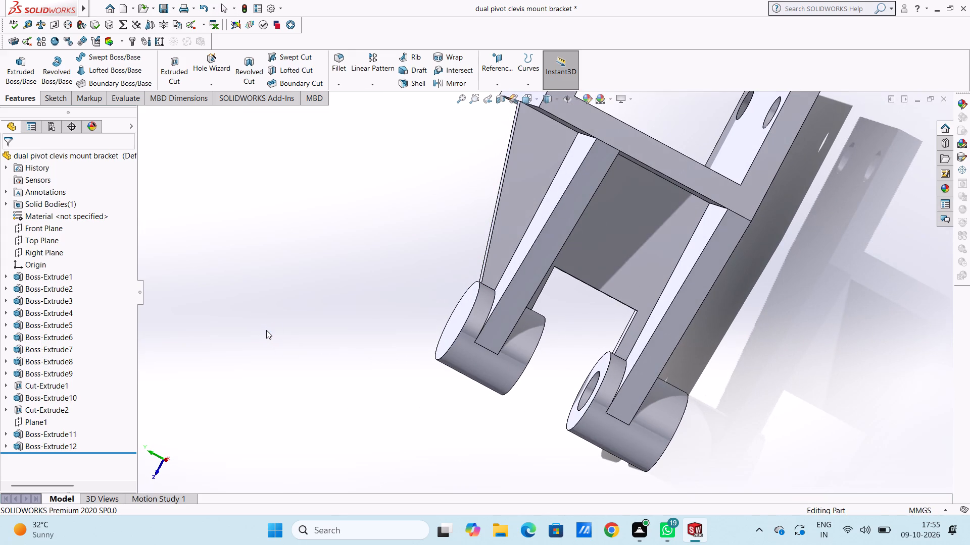
middle_click_drag(279, 364, 321, 313)
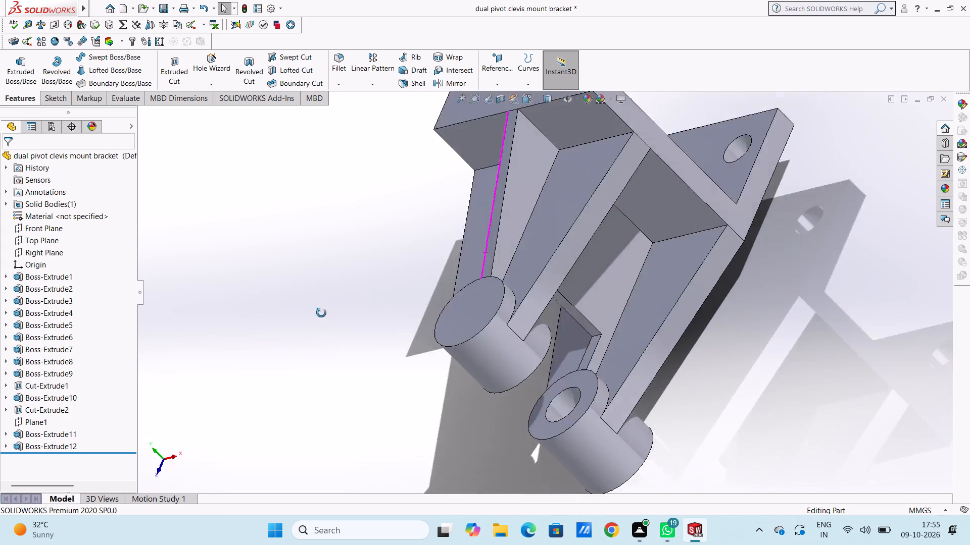
middle_click_drag(321, 313, 298, 324)
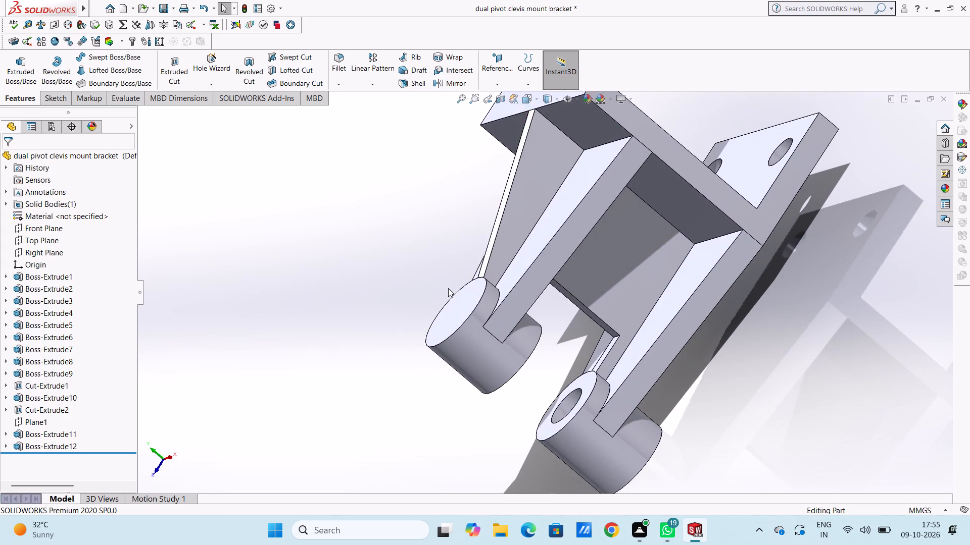
scroll(448, 288, "down", 2)
scroll(619, 289, "up", 1)
scroll(739, 281, "down", 2)
middle_click_drag(737, 281, 736, 268)
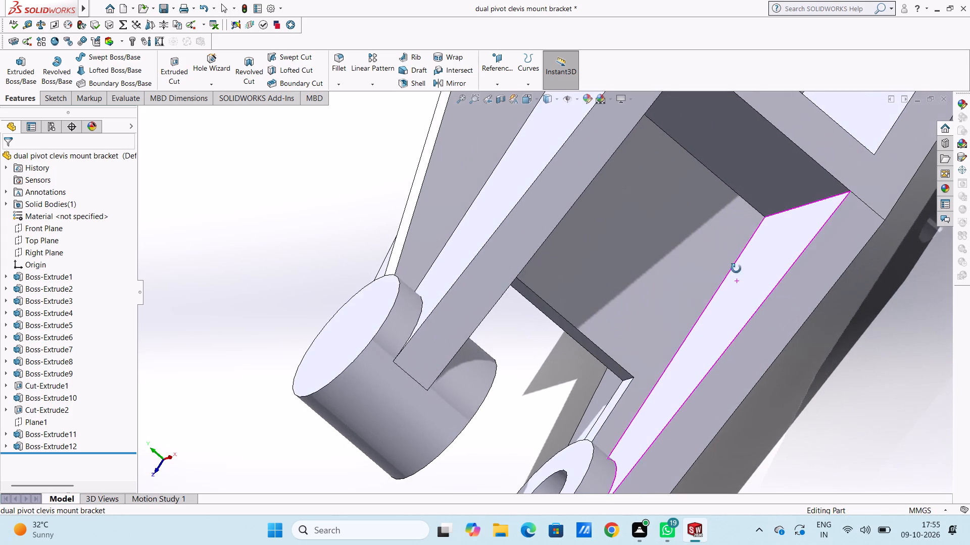
middle_click_drag(736, 268, 737, 261)
scroll(731, 261, "up", 3)
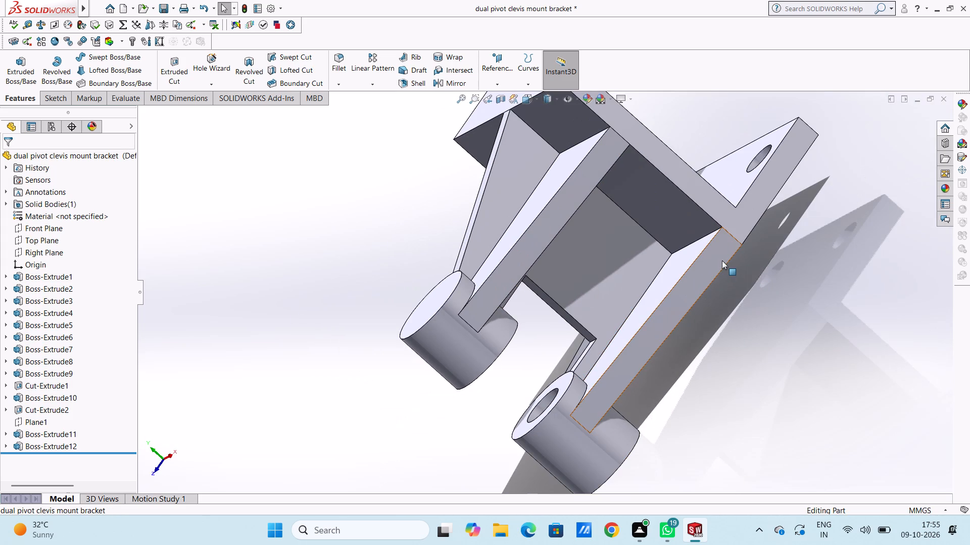
middle_click_drag(715, 269, 701, 356)
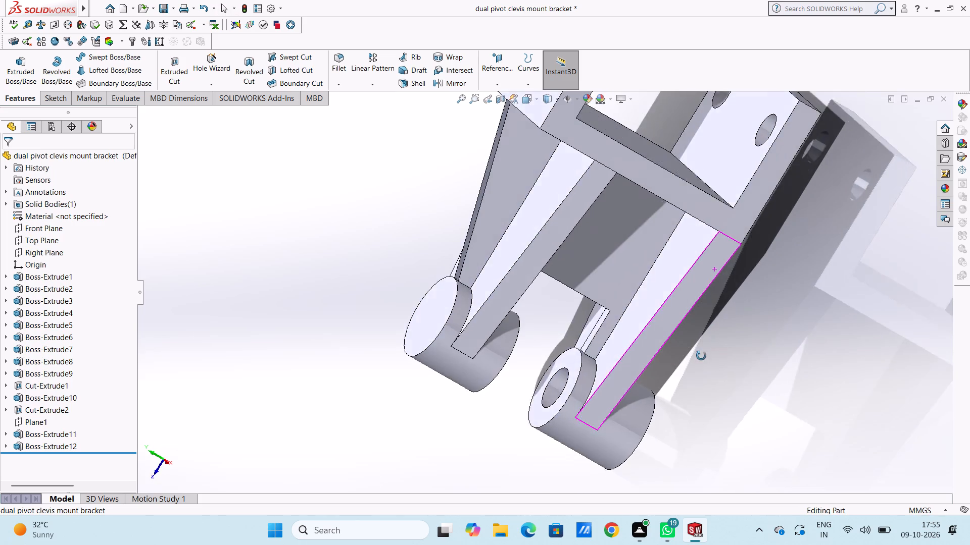
middle_click_drag(701, 356, 699, 359)
scroll(506, 290, "down", 3)
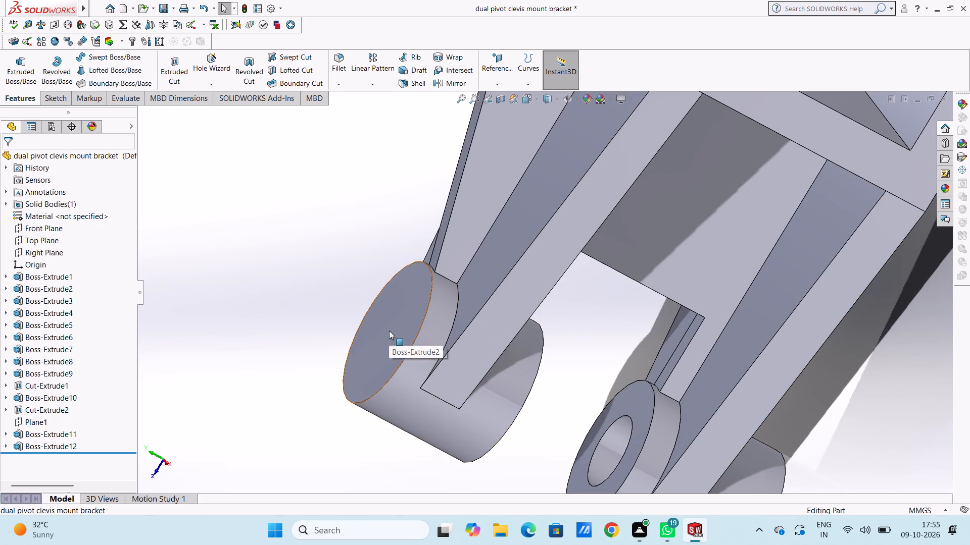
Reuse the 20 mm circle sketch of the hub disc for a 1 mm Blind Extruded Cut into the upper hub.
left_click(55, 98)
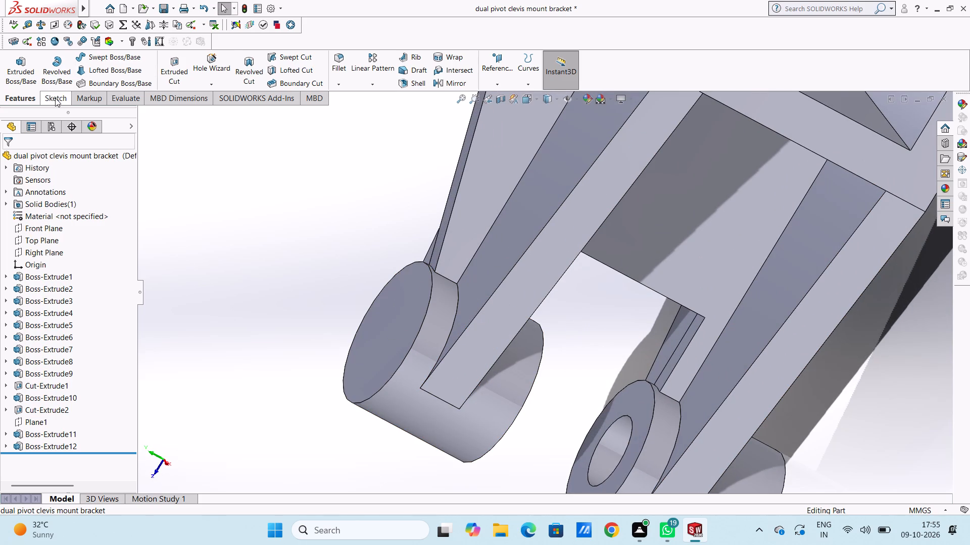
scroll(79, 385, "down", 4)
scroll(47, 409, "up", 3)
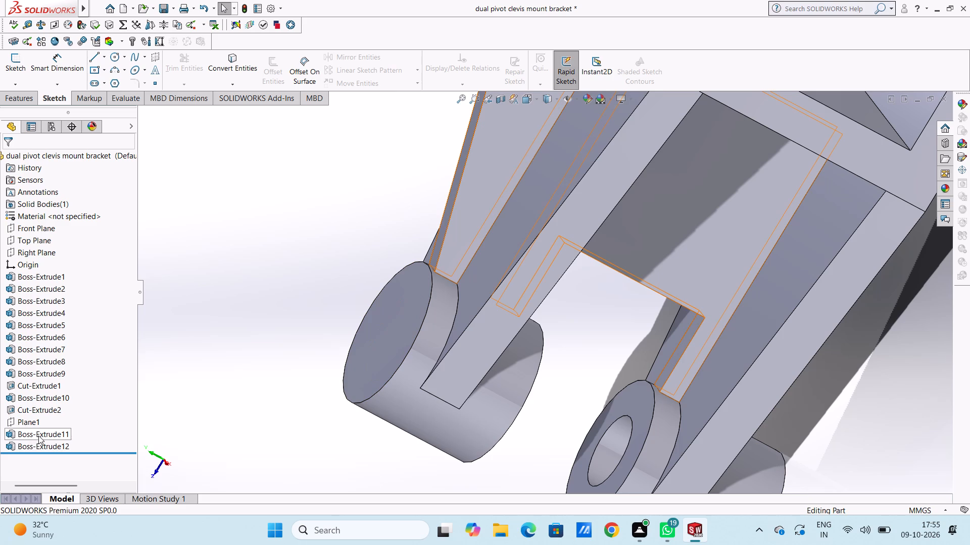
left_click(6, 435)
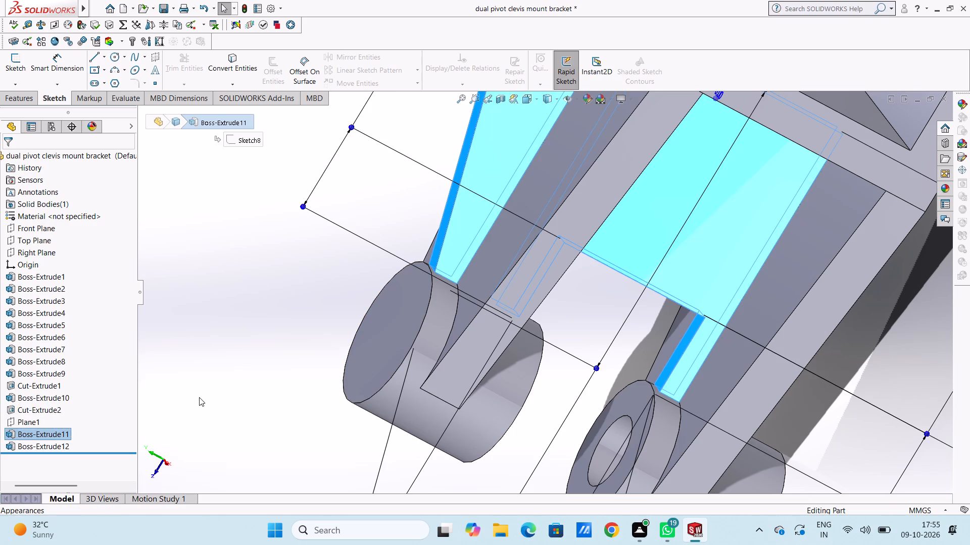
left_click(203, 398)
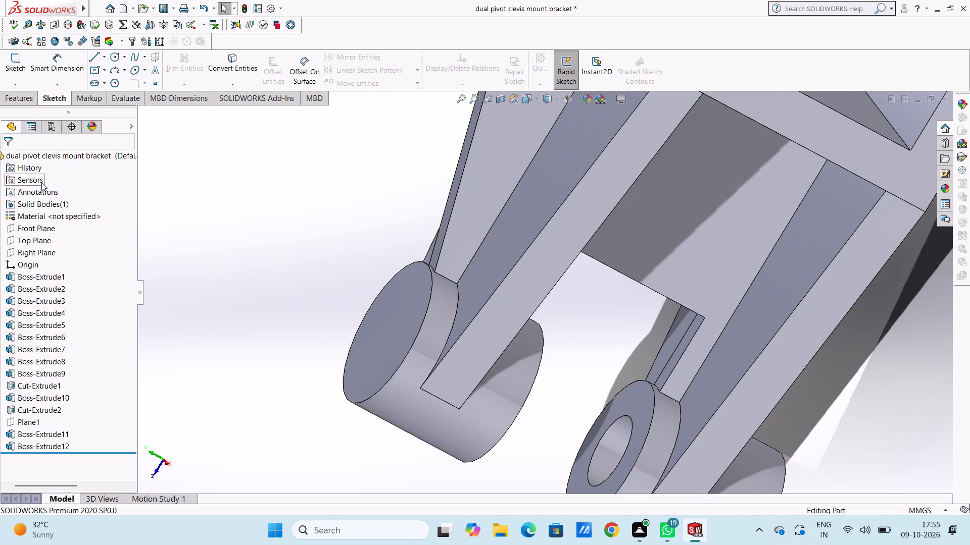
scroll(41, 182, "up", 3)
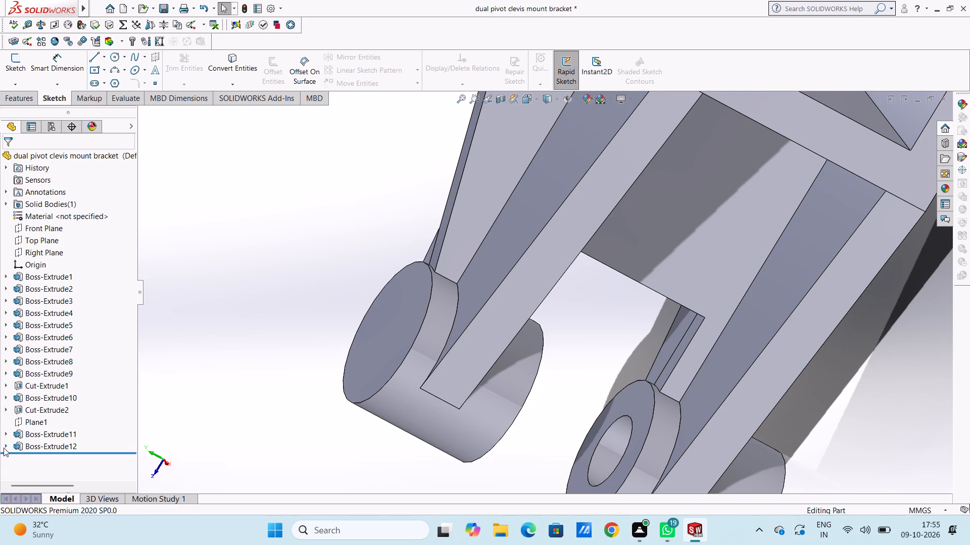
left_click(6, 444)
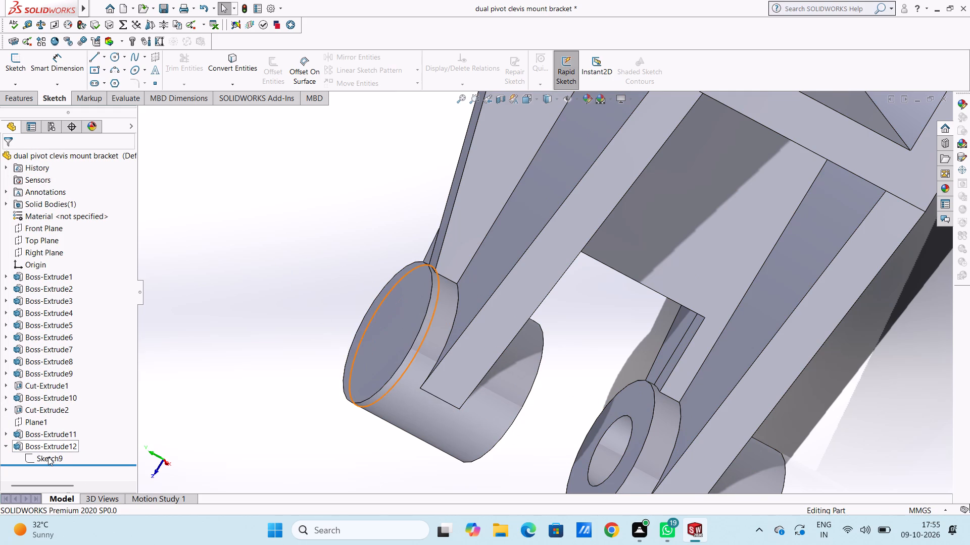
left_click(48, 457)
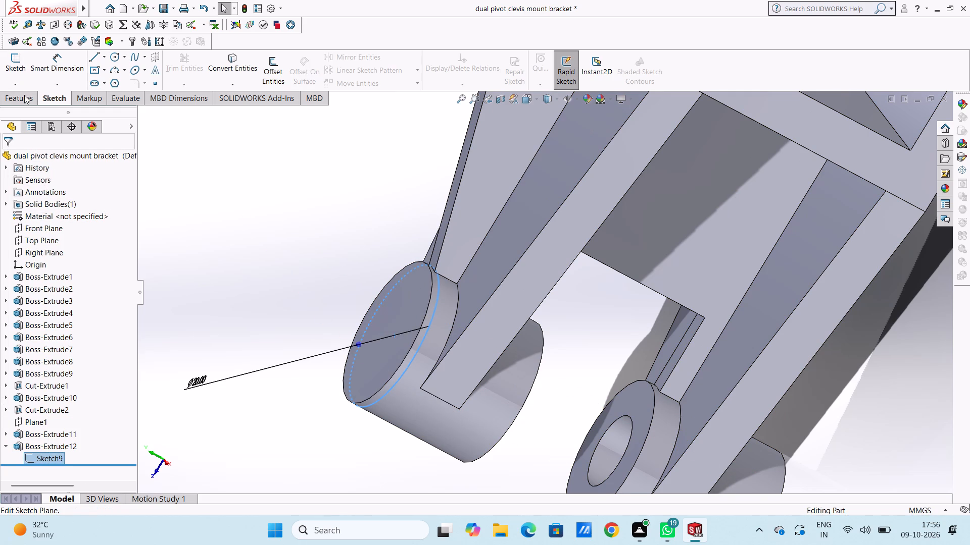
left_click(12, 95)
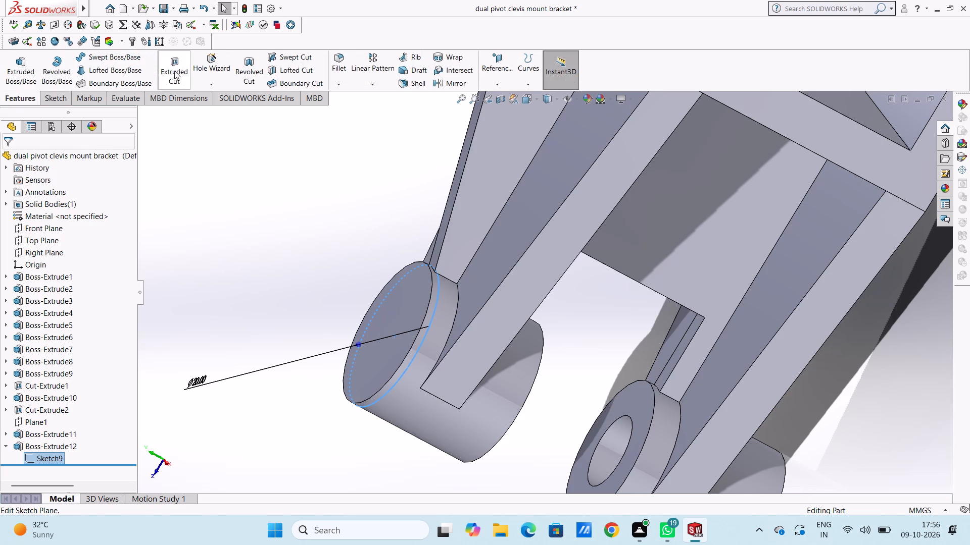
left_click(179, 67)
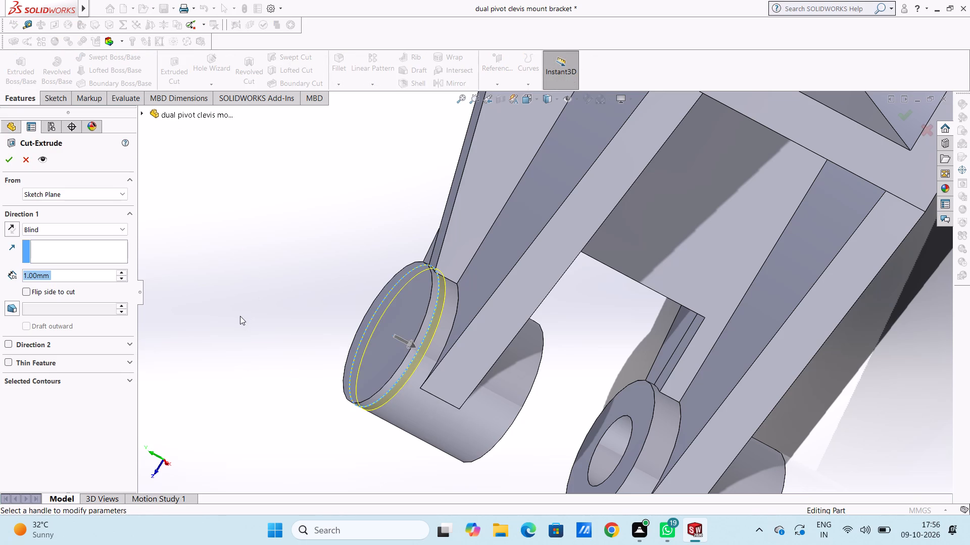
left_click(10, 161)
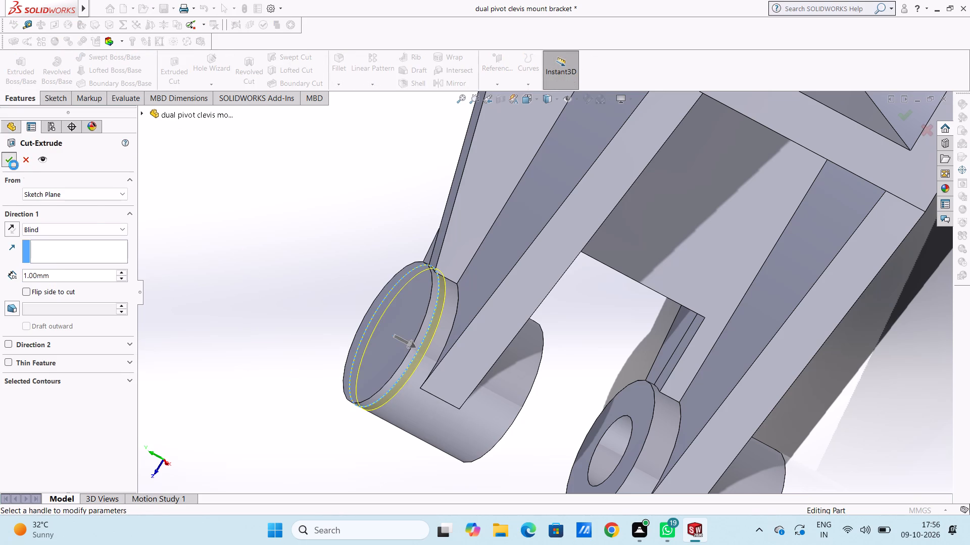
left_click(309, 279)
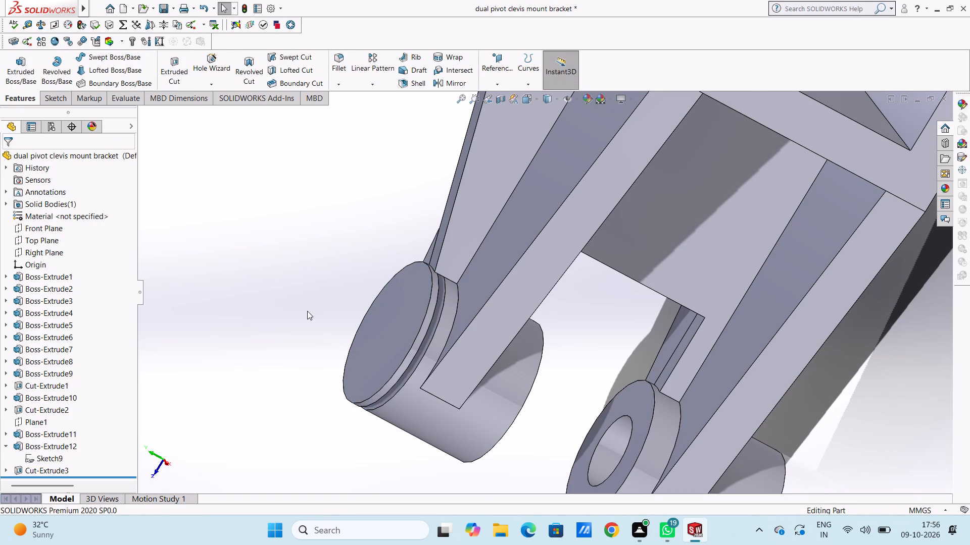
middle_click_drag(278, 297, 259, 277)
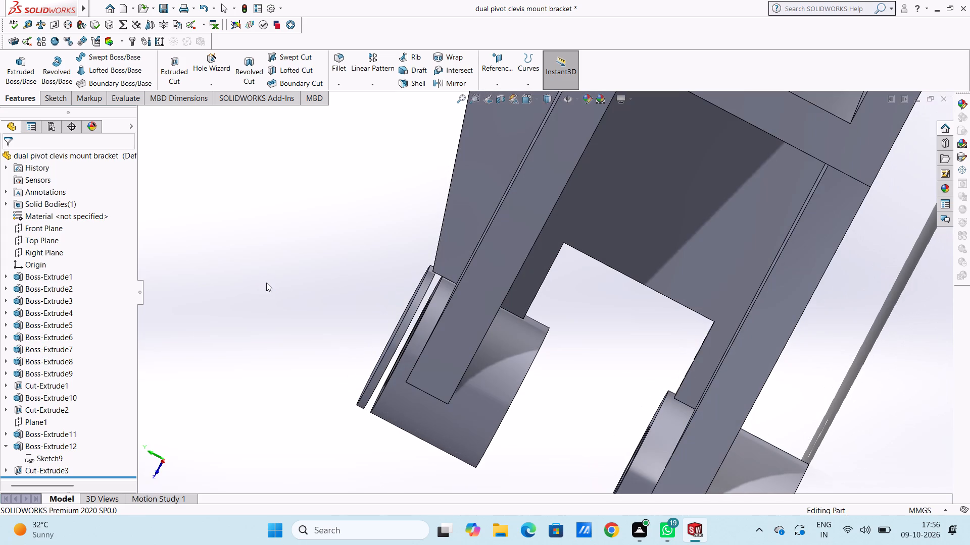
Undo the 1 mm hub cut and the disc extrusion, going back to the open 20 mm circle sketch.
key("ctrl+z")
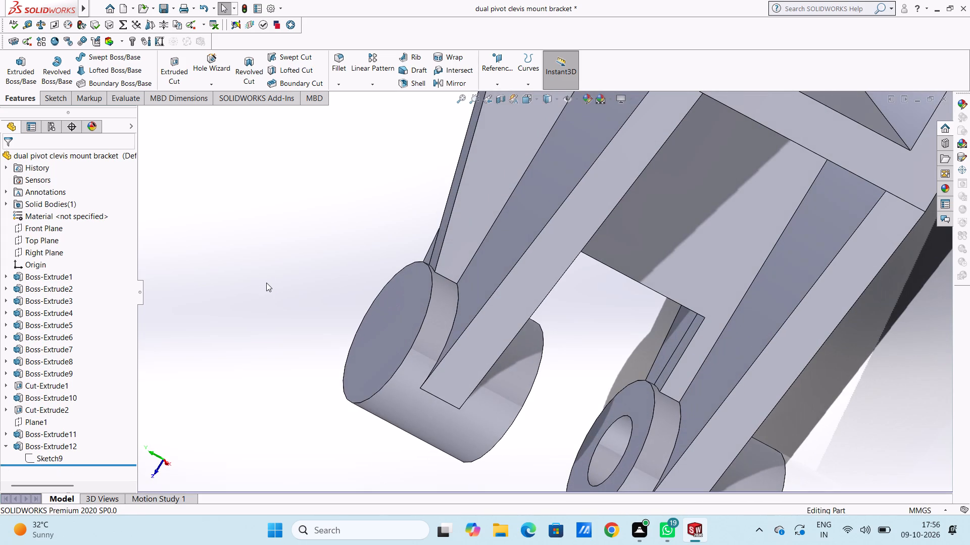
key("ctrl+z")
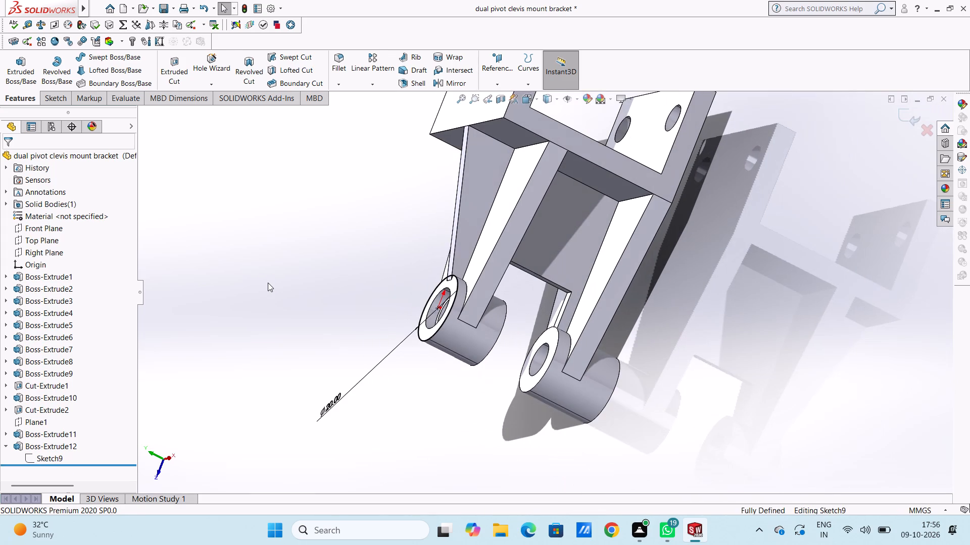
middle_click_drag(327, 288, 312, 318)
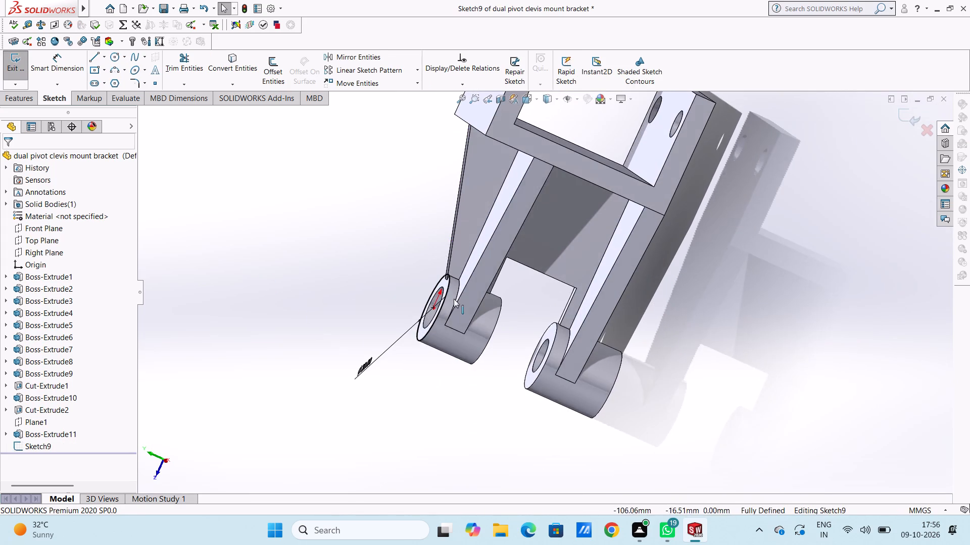
Extrude the 20 mm circle on the upper hub 0.5 mm outward with the Blind end condition, merged with the bracket.
scroll(503, 270, "down", 4)
scroll(420, 291, "down", 4)
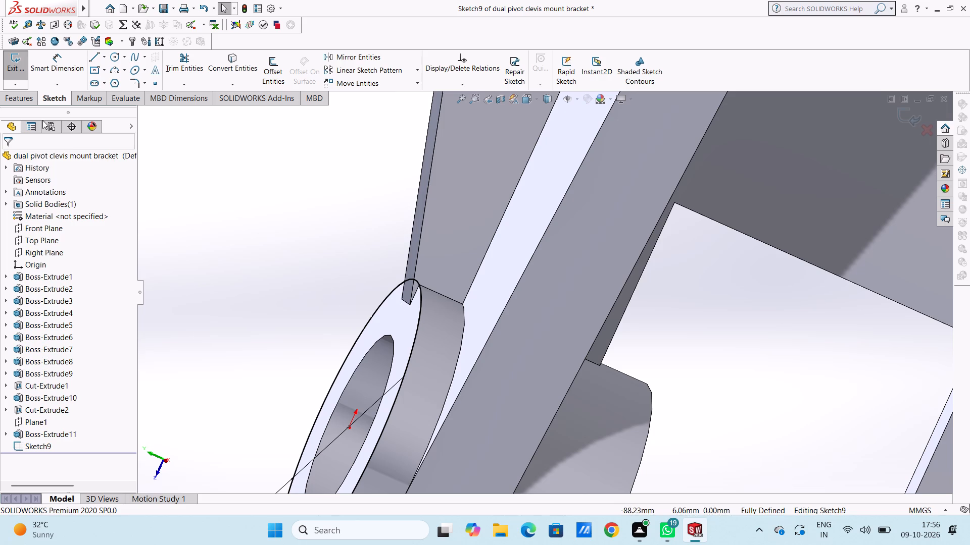
left_click(32, 98)
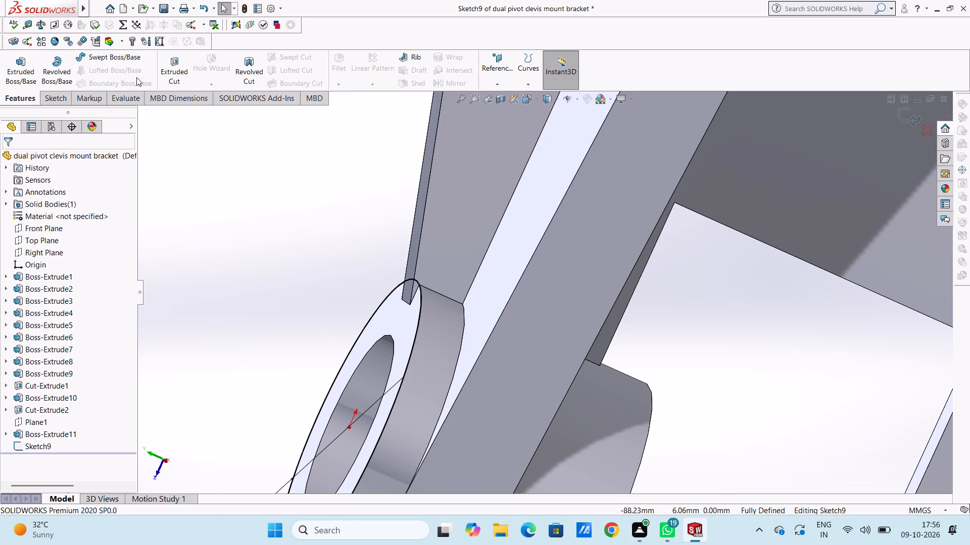
left_click(20, 61)
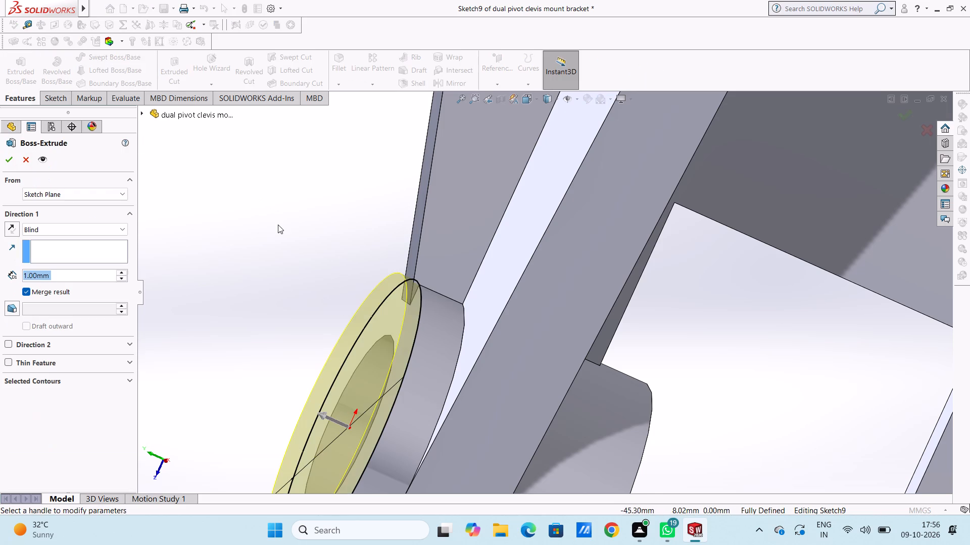
type("0.5")
key("Return")
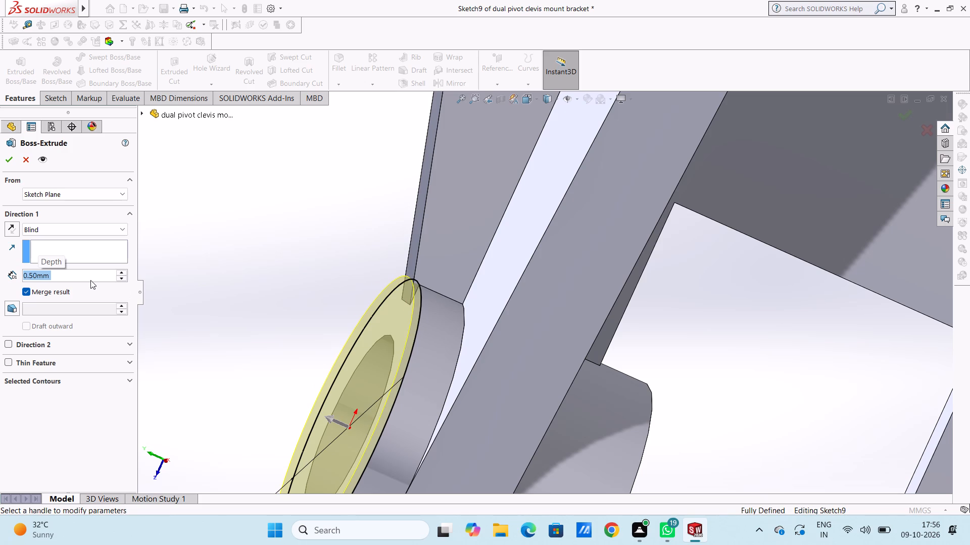
left_click(14, 161)
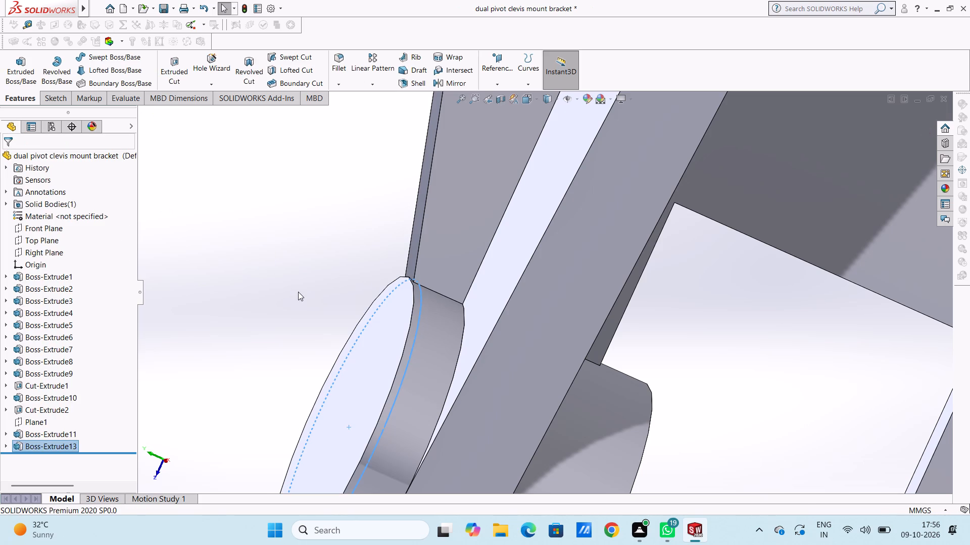
left_click(298, 292)
Examine the thin disc on the upper hub and the adjoining arms and web from several angles.
scroll(296, 288, "up", 1)
middle_click_drag(296, 286, 284, 310)
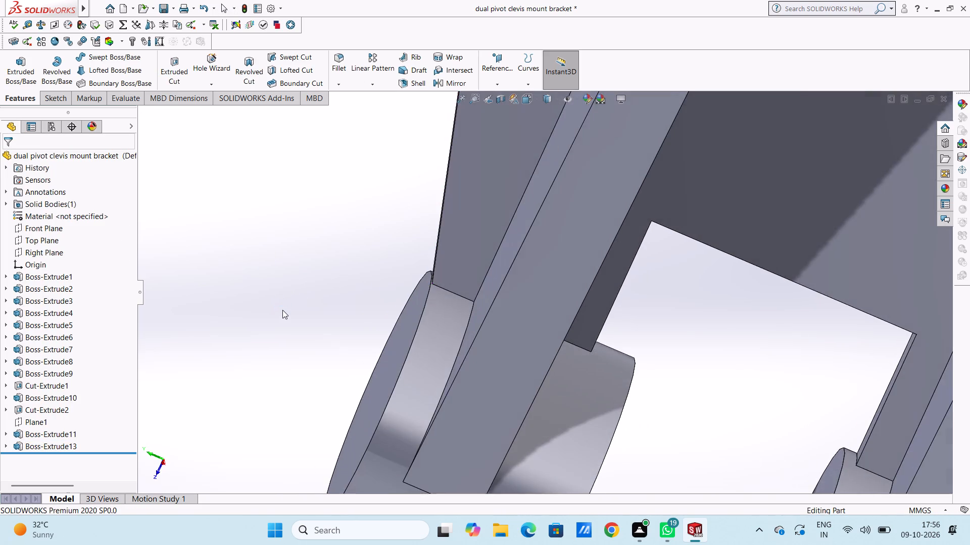
scroll(282, 310, "up", 4)
scroll(279, 362, "up", 1)
middle_click_drag(301, 367, 359, 348)
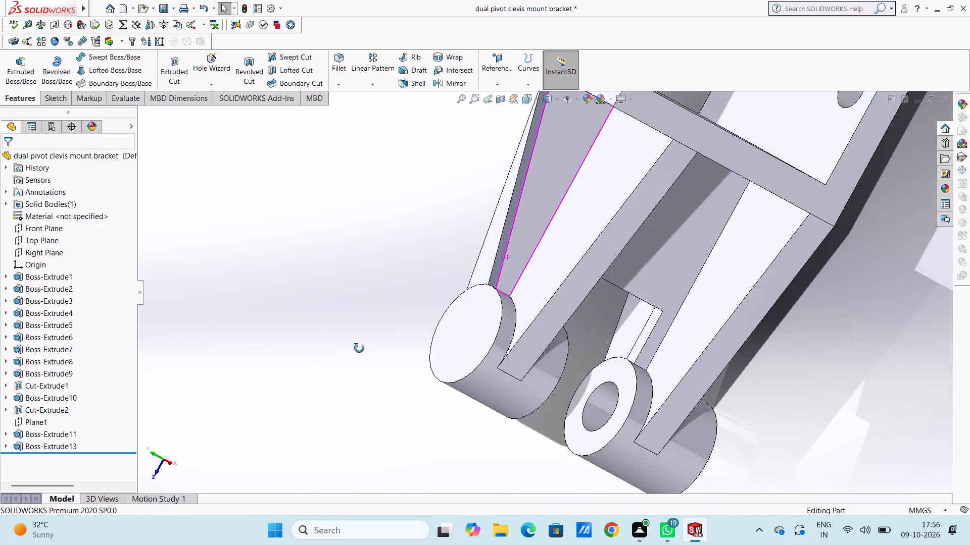
middle_click_drag(359, 348, 384, 323)
scroll(363, 325, "up", 5)
scroll(360, 370, "down", 1)
middle_click_drag(362, 370, 302, 335)
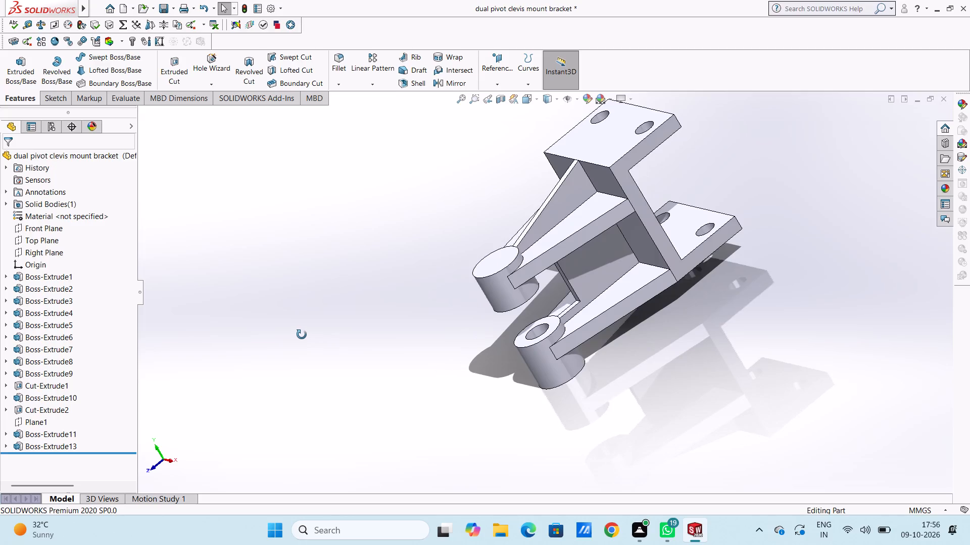
middle_click_drag(302, 335, 293, 334)
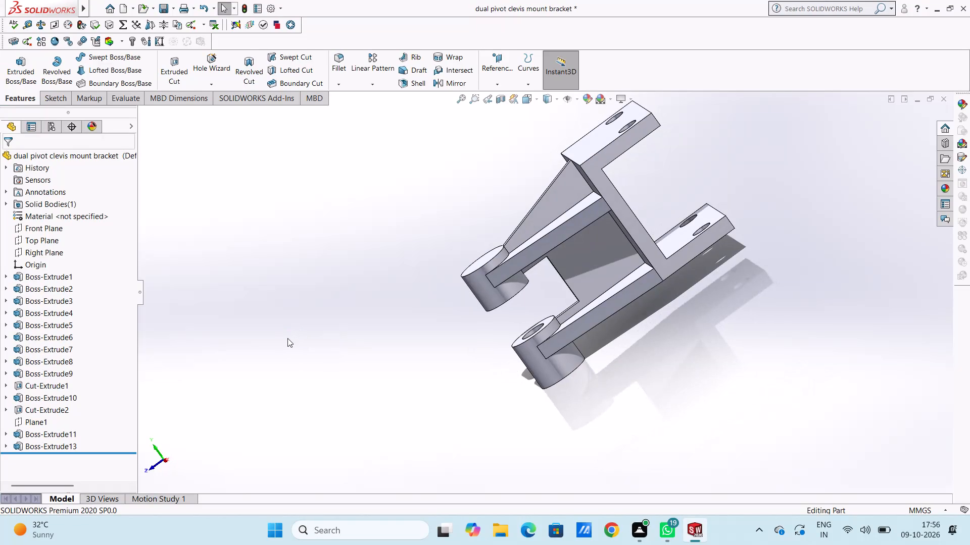
Sketch a circle about 10.8 mm in diameter on the upper hub disc's outer face, centred on the origin.
key("ctrl+5")
scroll(287, 338, "up", 3)
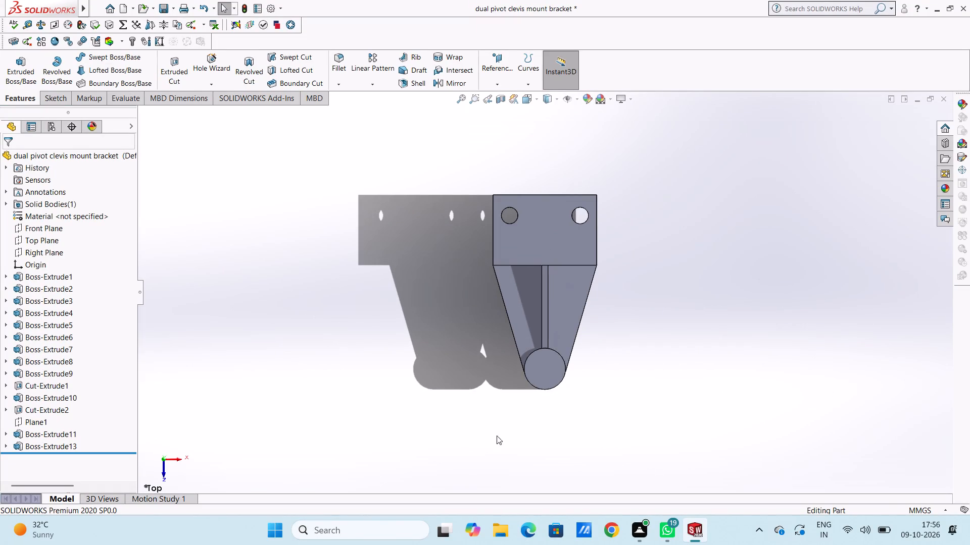
scroll(608, 418, "down", 1)
left_click(526, 349)
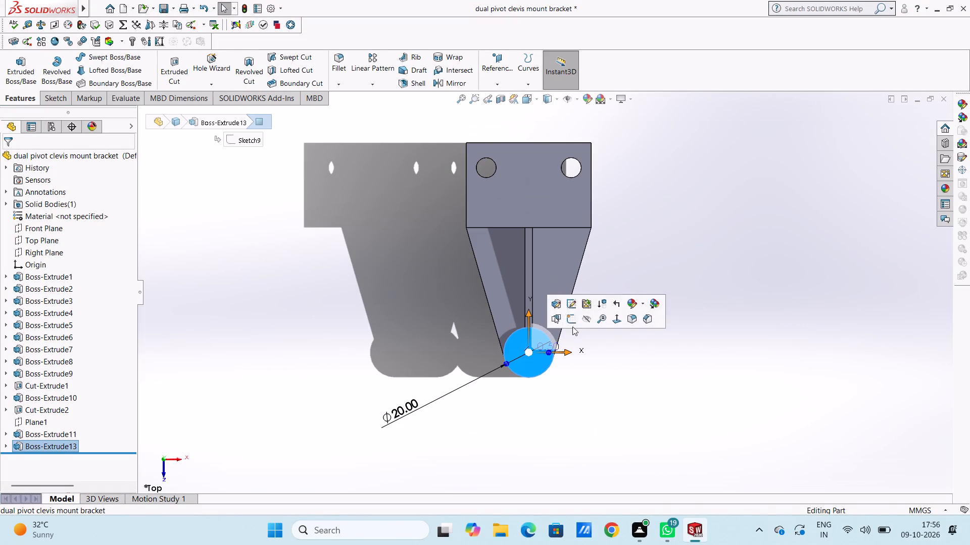
left_click(573, 322)
left_click(397, 338)
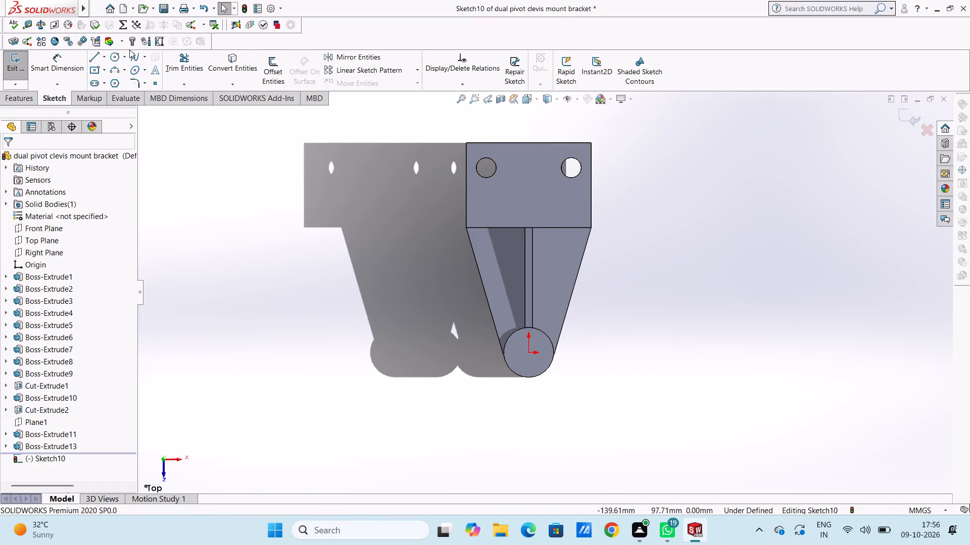
left_click(121, 59)
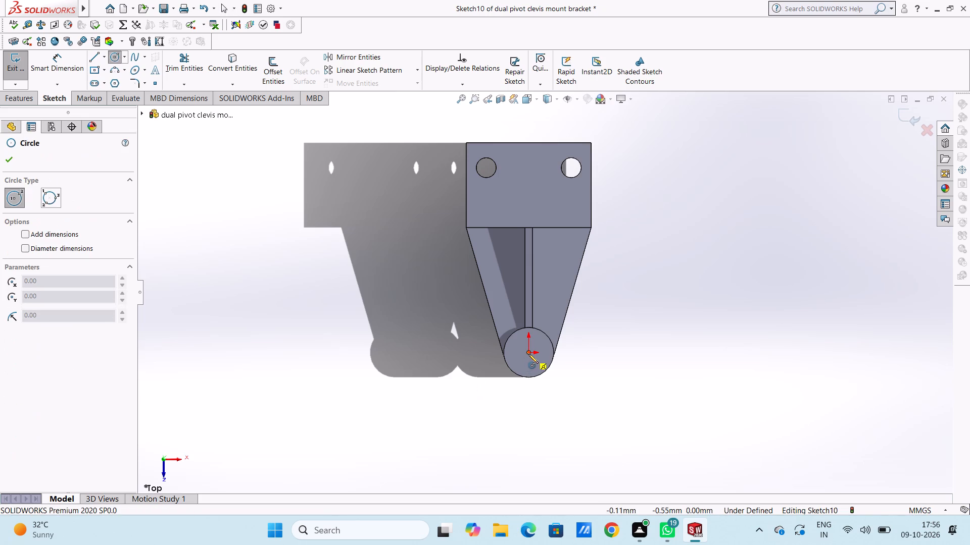
left_click(528, 354)
left_click(526, 366)
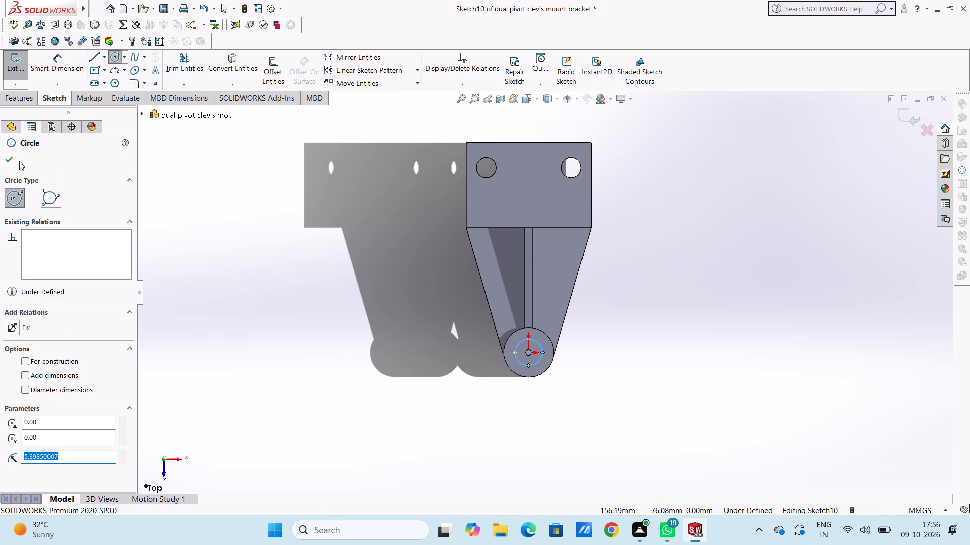
left_click(12, 157)
Dimension the new hub circle to a diameter of 12.5 mm.
left_click(65, 74)
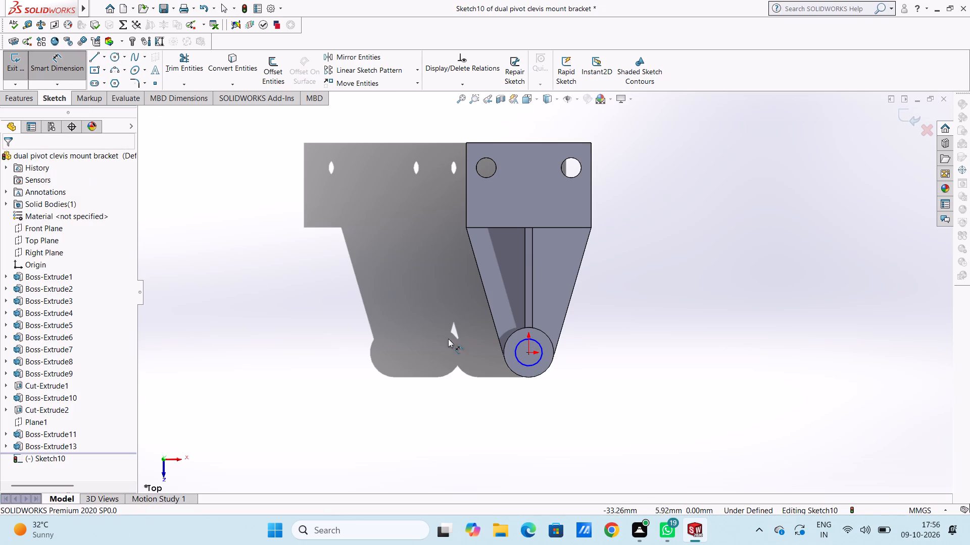
left_click(529, 365)
left_click(376, 432)
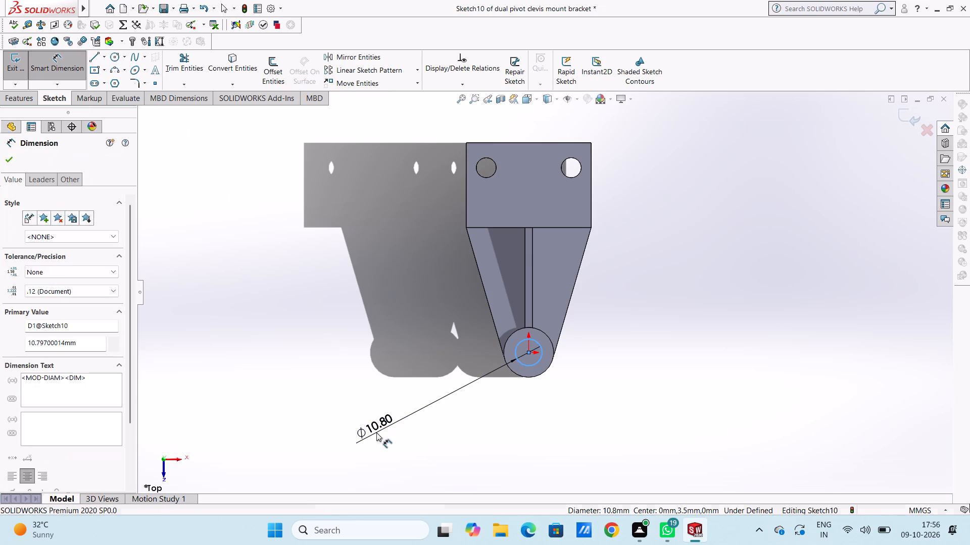
type("12.5")
key("Return")
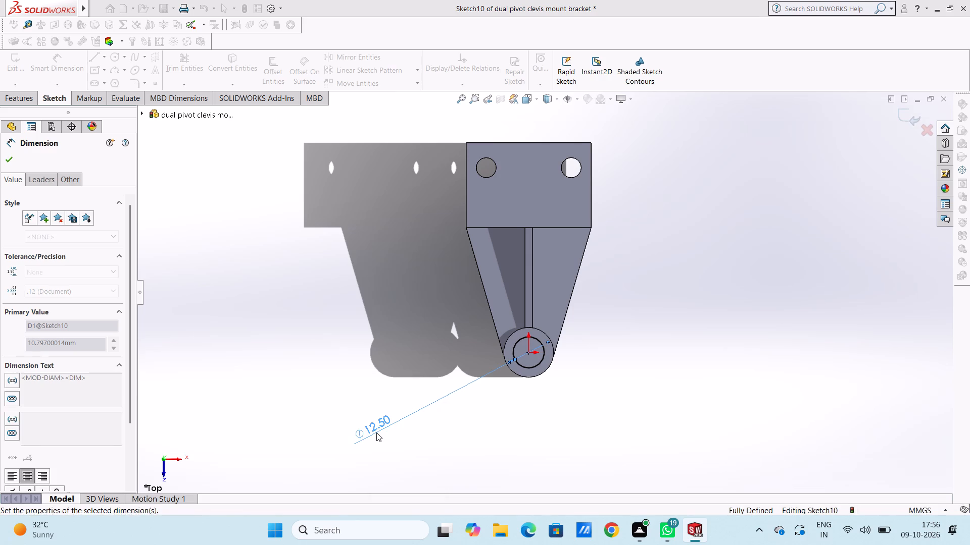
left_click(425, 343)
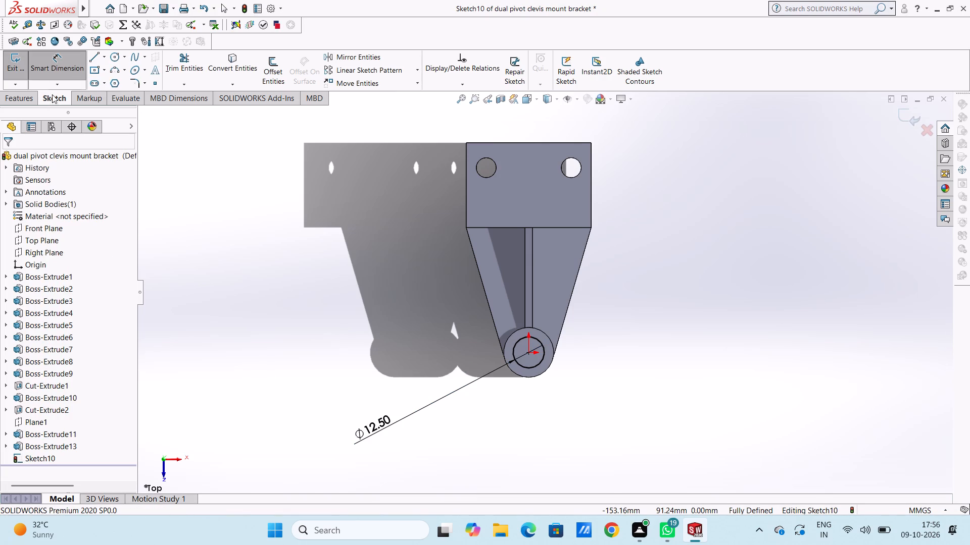
left_click(57, 70)
Cut the 12.5 mm circle 1 mm deep into the upper hub with a Blind Extruded Cut.
left_click(28, 103)
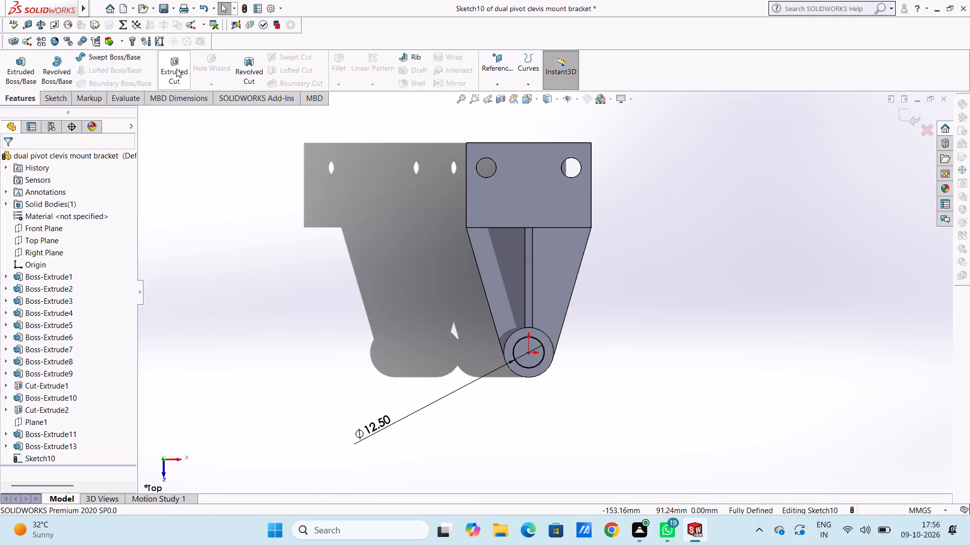
left_click(176, 69)
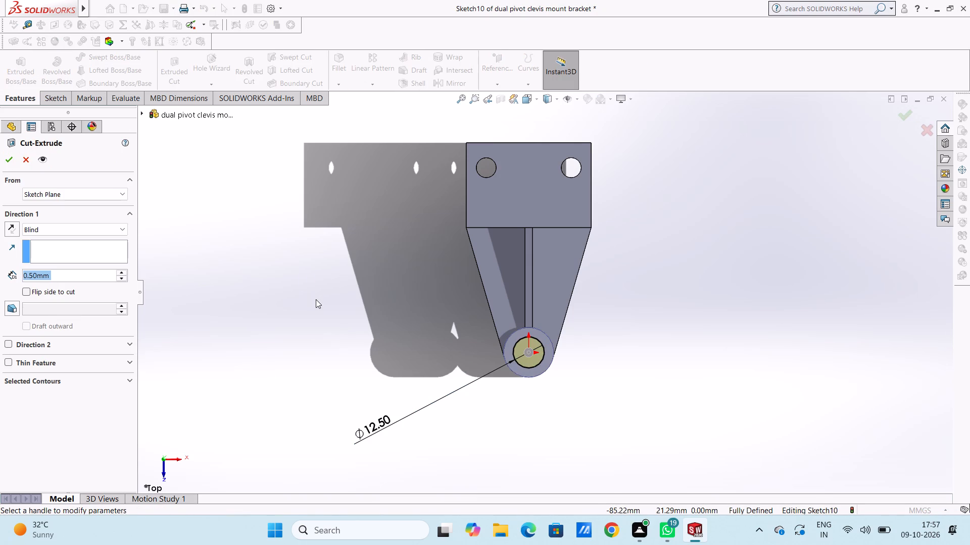
key("1")
key("Return")
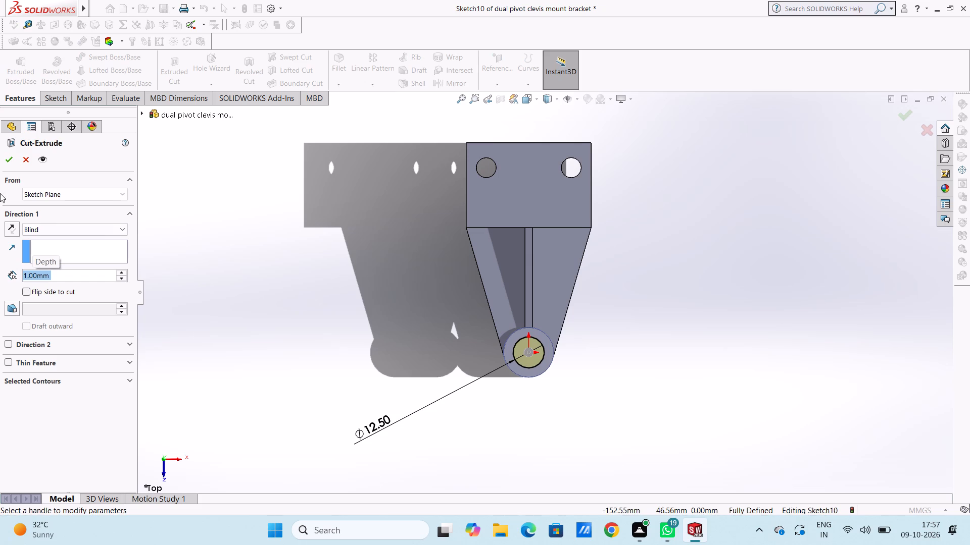
left_click(7, 161)
left_click(310, 329)
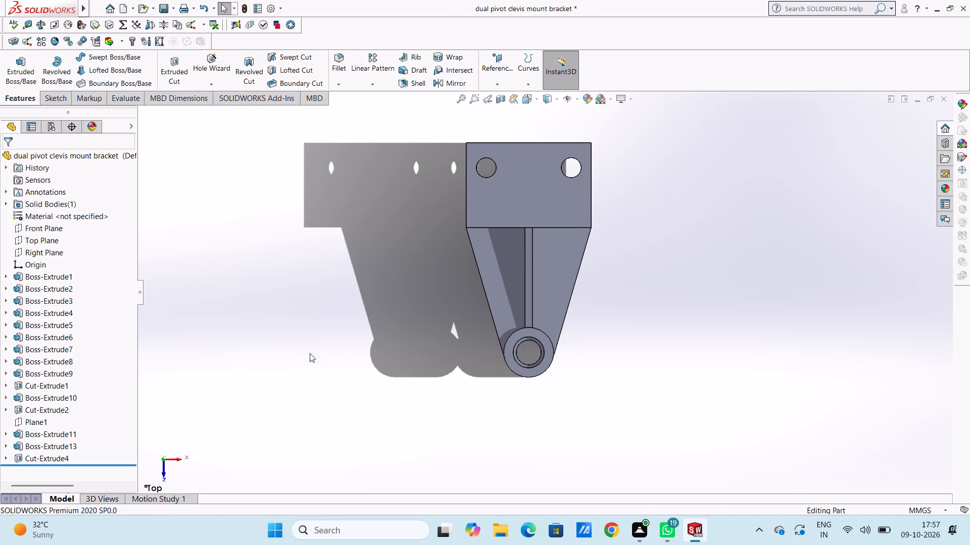
Examine the recessed upper hub, the lower hub and the whole bracket from above and below.
middle_click_drag(315, 380, 297, 286)
middle_click_drag(363, 406, 245, 450)
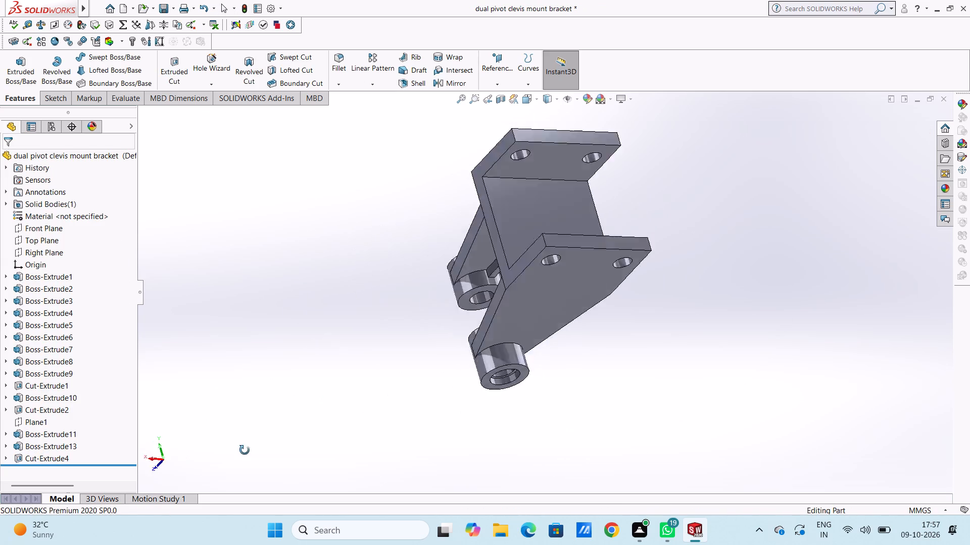
middle_click_drag(245, 450, 346, 412)
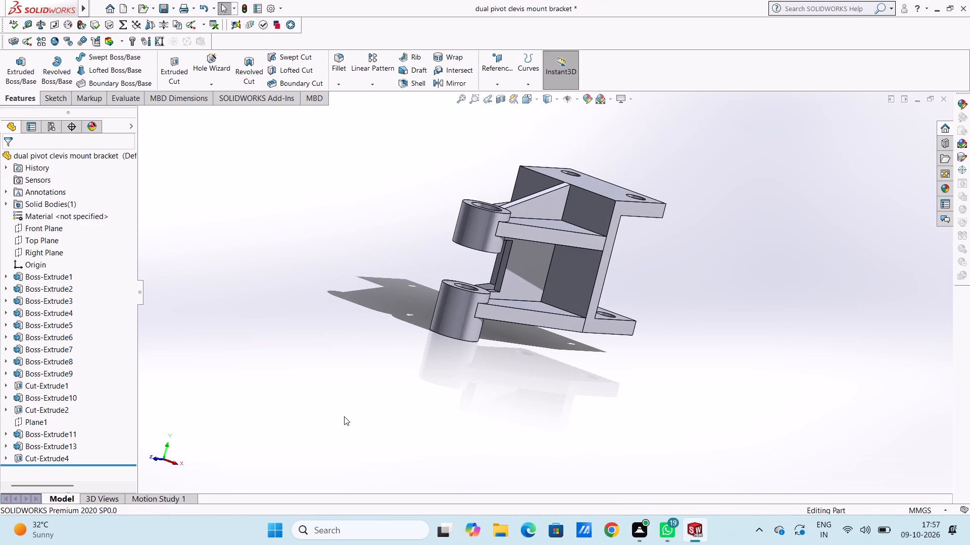
scroll(344, 416, "up", 1)
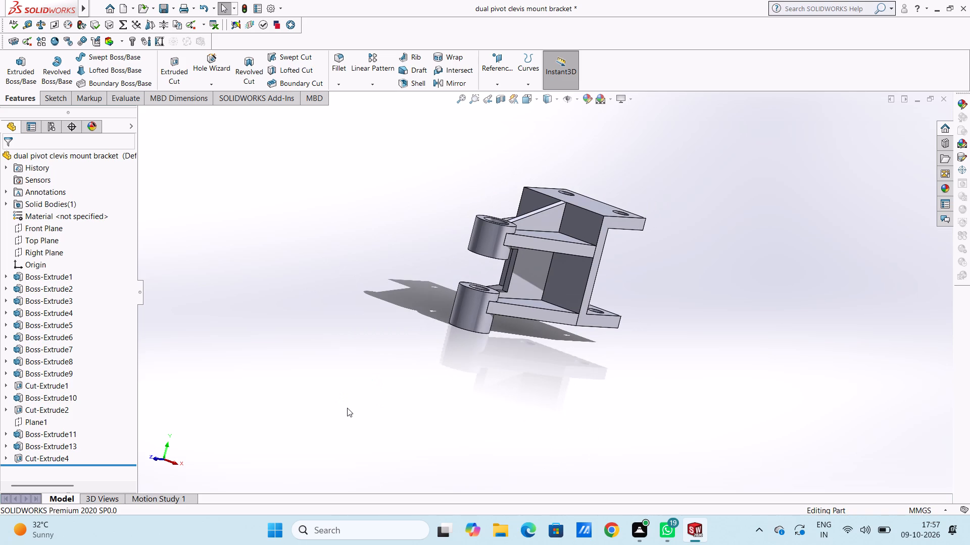
middle_click_drag(355, 423, 335, 451)
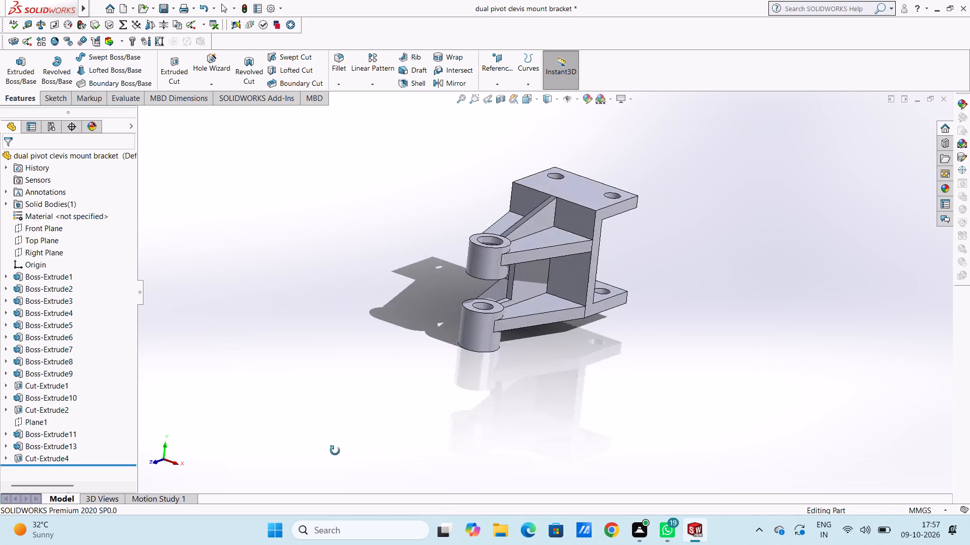
middle_click_drag(335, 451, 327, 461)
scroll(618, 214, "down", 1)
middle_click_drag(681, 240, 694, 268)
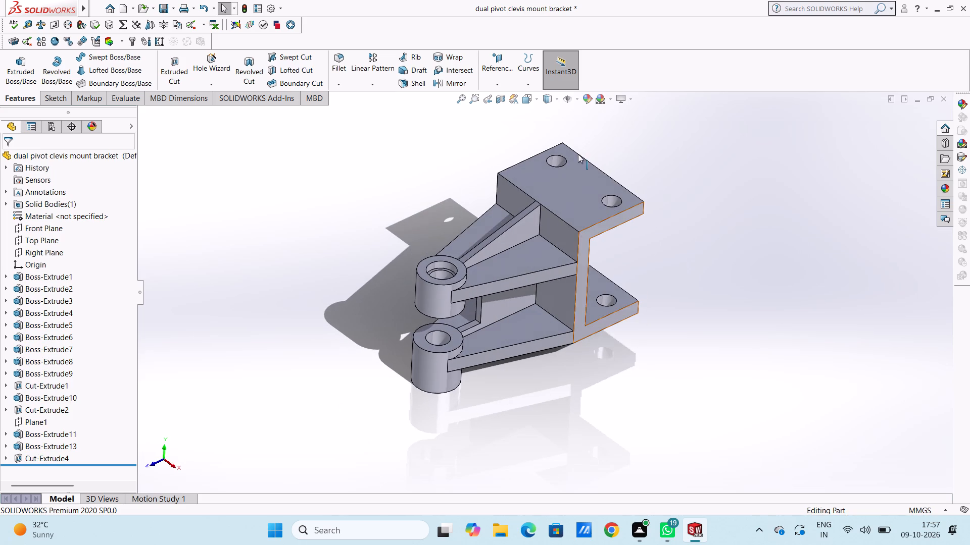
Fillet the four inner edges where the upper and lower arms meet the vertical plate beside the webs, with a 1 mm radius.
left_click(339, 60)
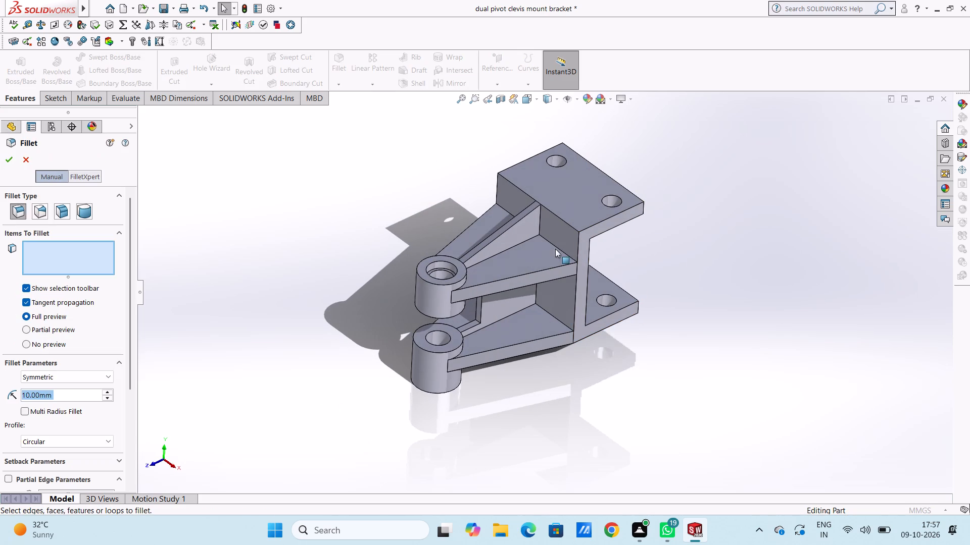
left_click(556, 248)
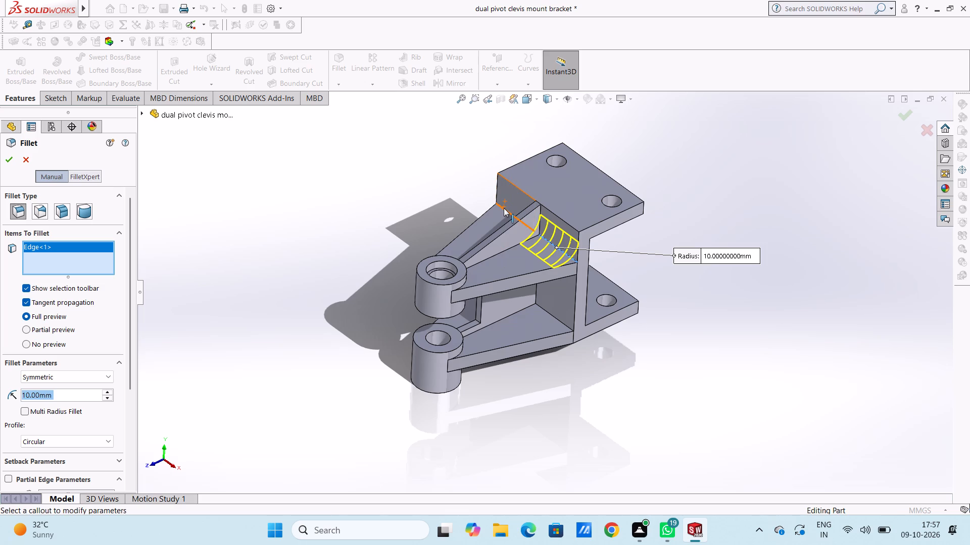
left_click(504, 208)
left_click(542, 306)
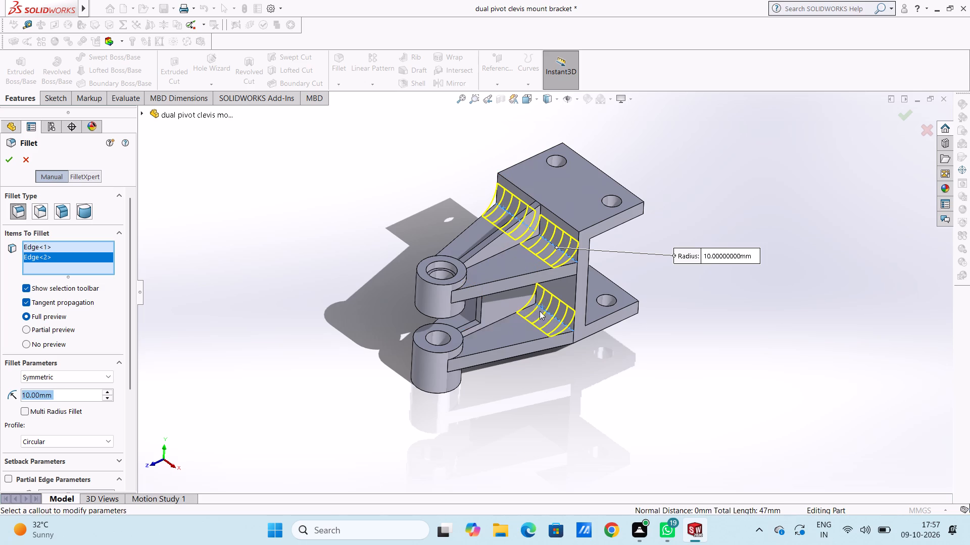
middle_click_drag(351, 250, 409, 302)
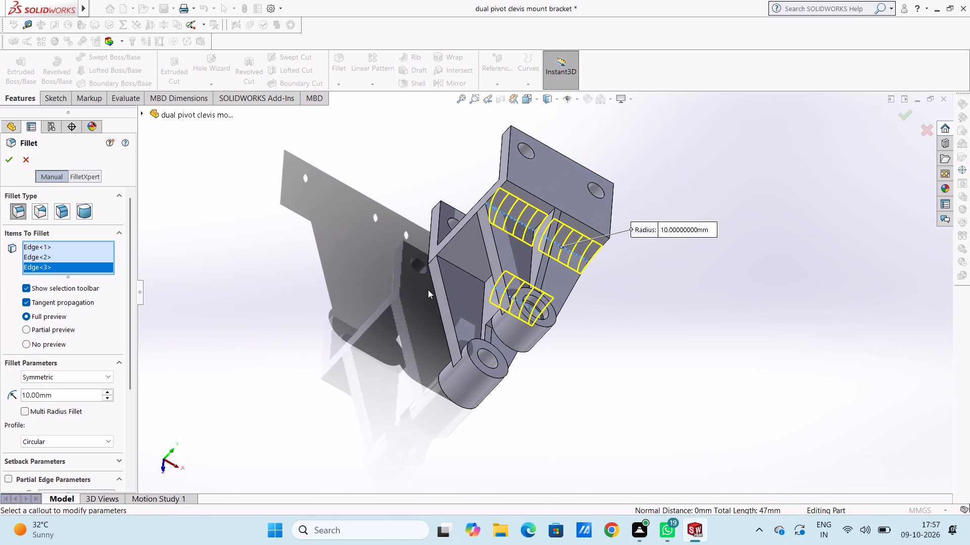
left_click(450, 263)
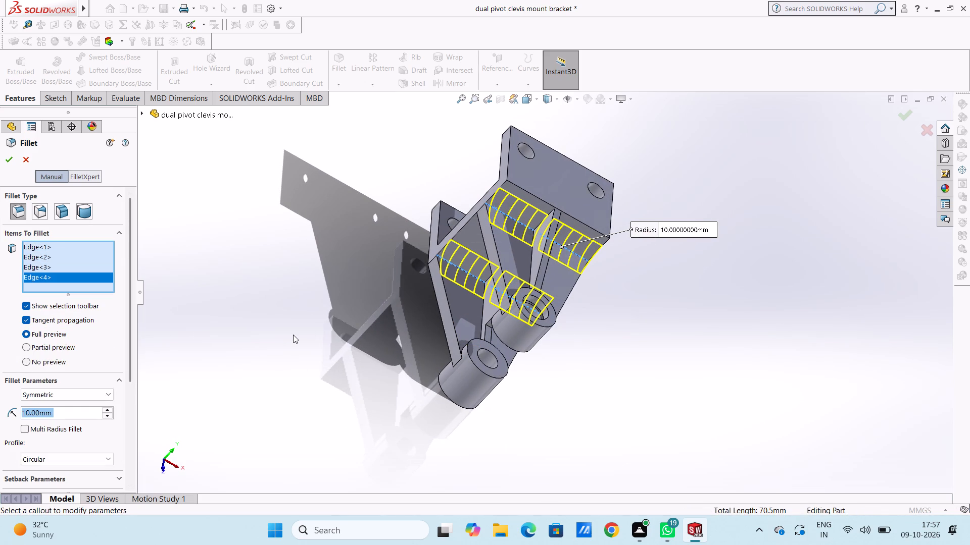
key("1")
key("Return")
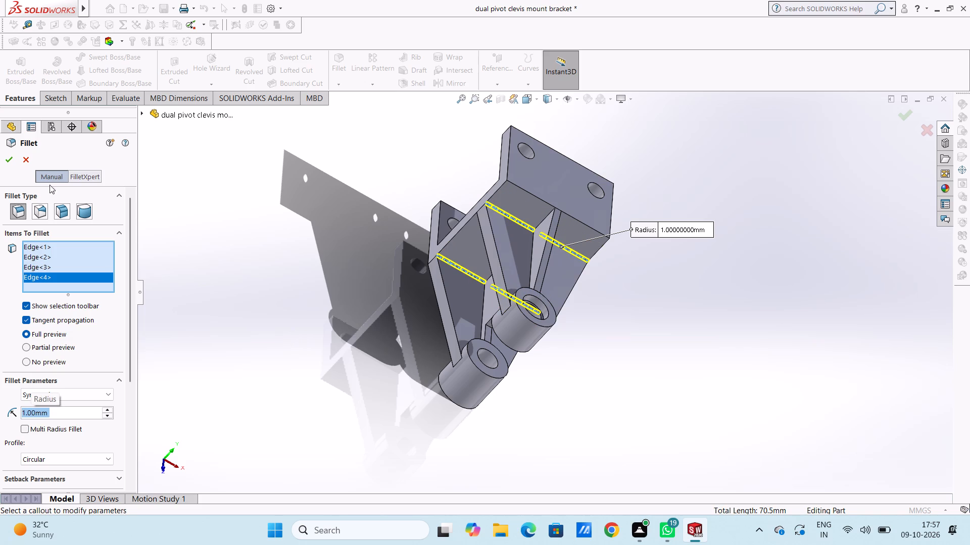
left_click(11, 163)
left_click(272, 292)
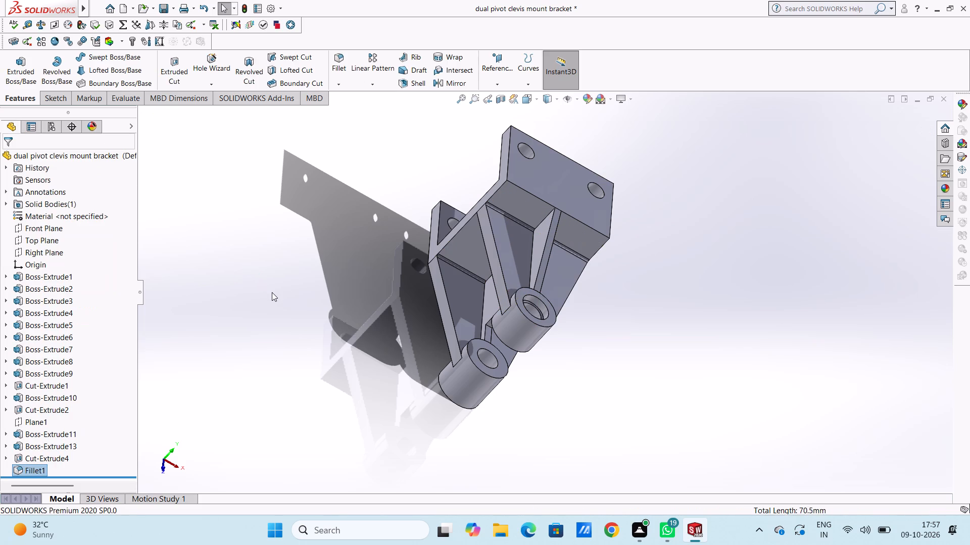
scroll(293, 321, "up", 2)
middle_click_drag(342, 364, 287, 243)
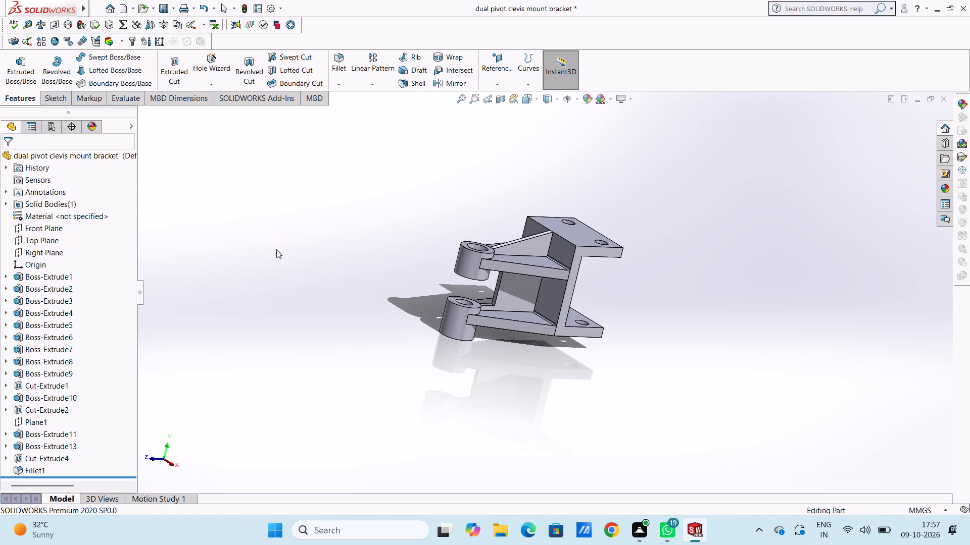
Fillet the two inner corner edges of the web opening between the upper and lower hubs with a 3 mm radius.
middle_click_drag(613, 313, 600, 248)
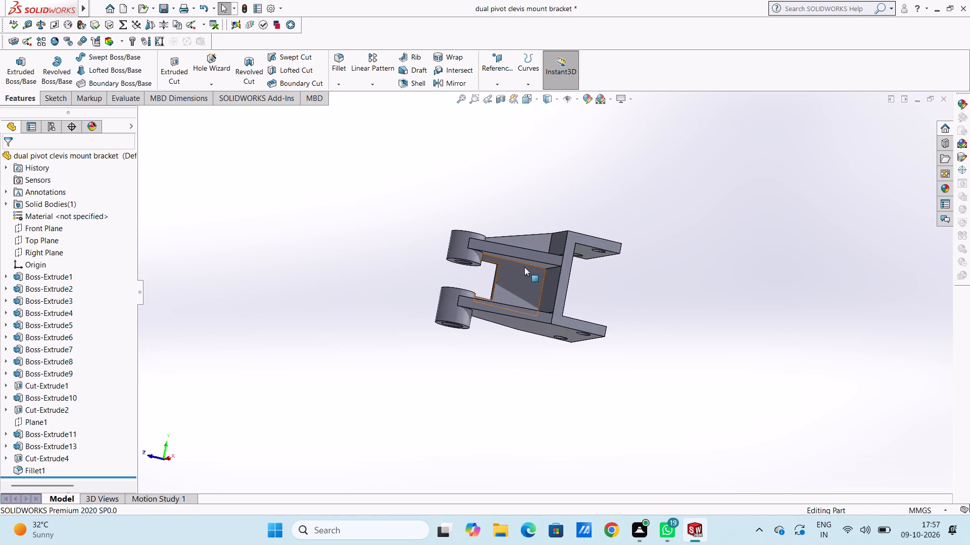
scroll(524, 267, "down", 3)
left_click(338, 54)
scroll(491, 268, "down", 2)
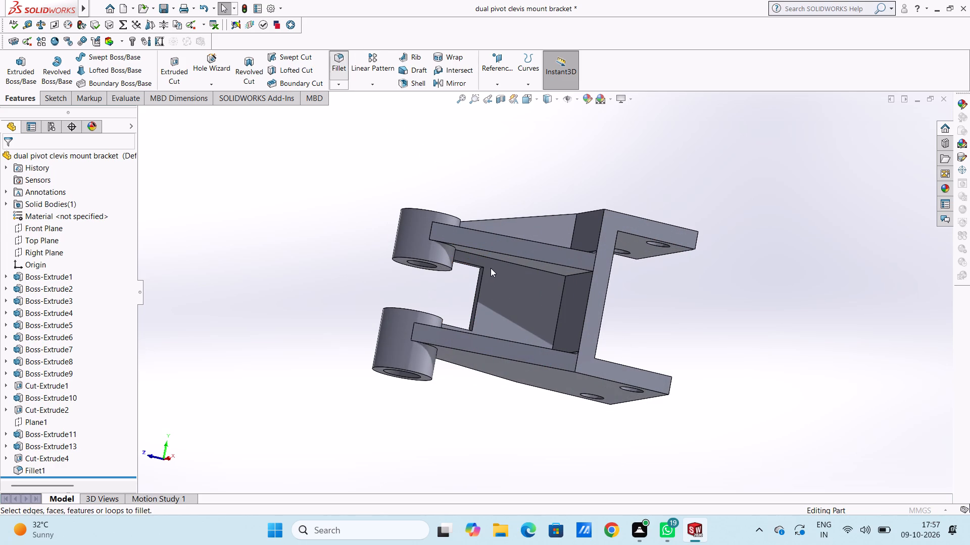
scroll(491, 268, "down", 2)
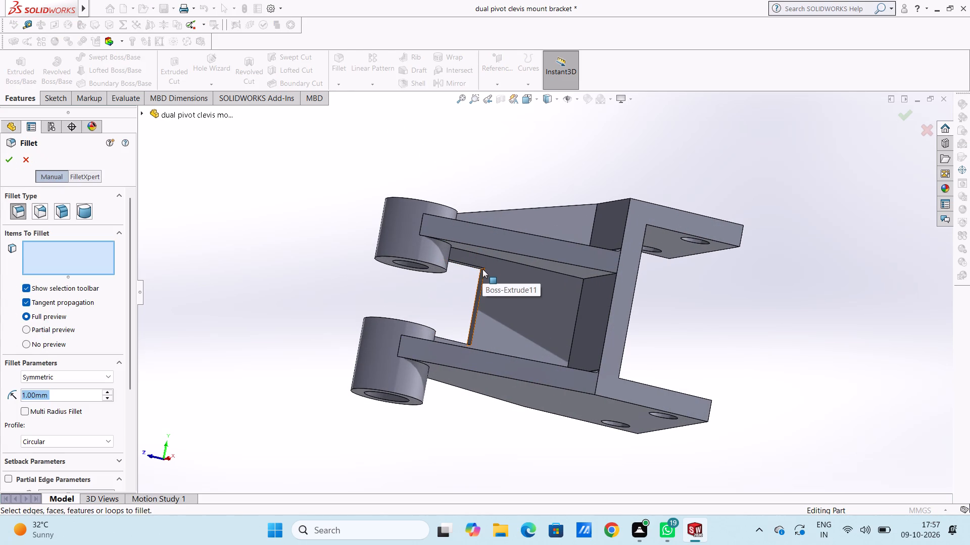
left_click(482, 269)
left_click(482, 269)
scroll(487, 269, "down", 1)
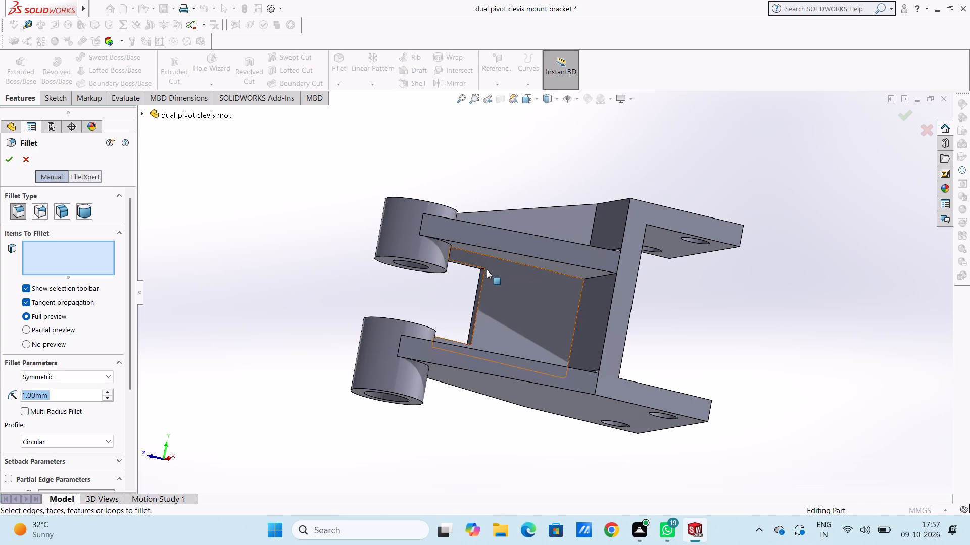
scroll(487, 269, "down", 3)
scroll(532, 272, "down", 4)
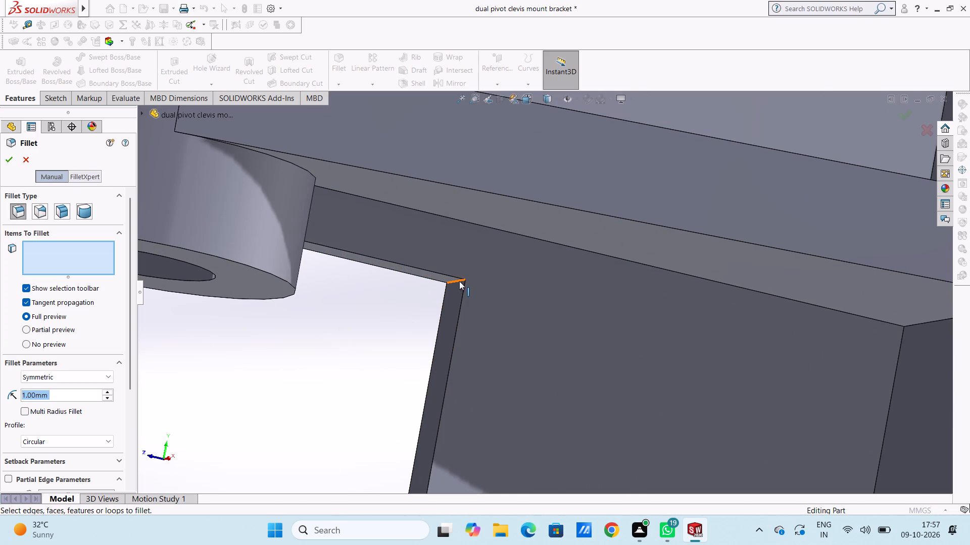
left_click(459, 281)
scroll(459, 281, "up", 8)
middle_click_drag(469, 338, 478, 400)
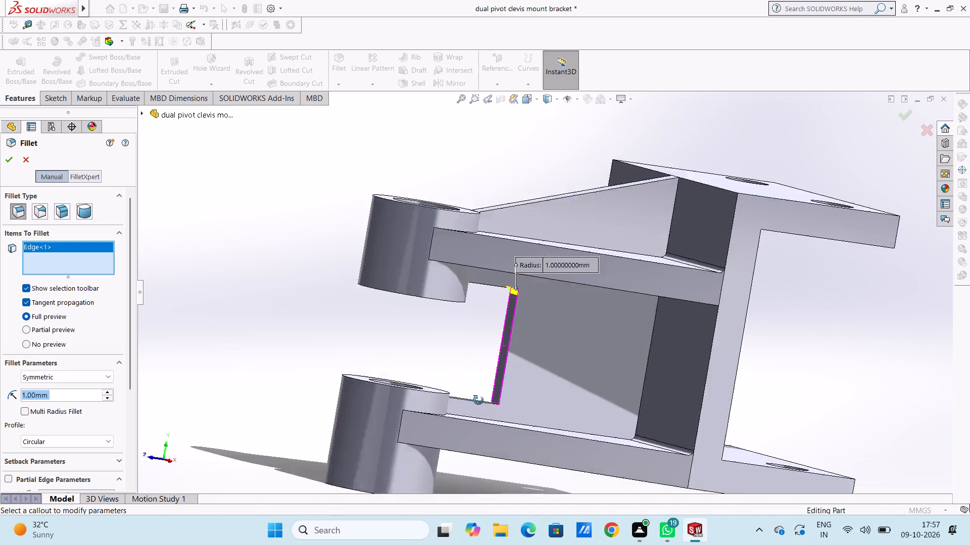
middle_click_drag(478, 400, 478, 438)
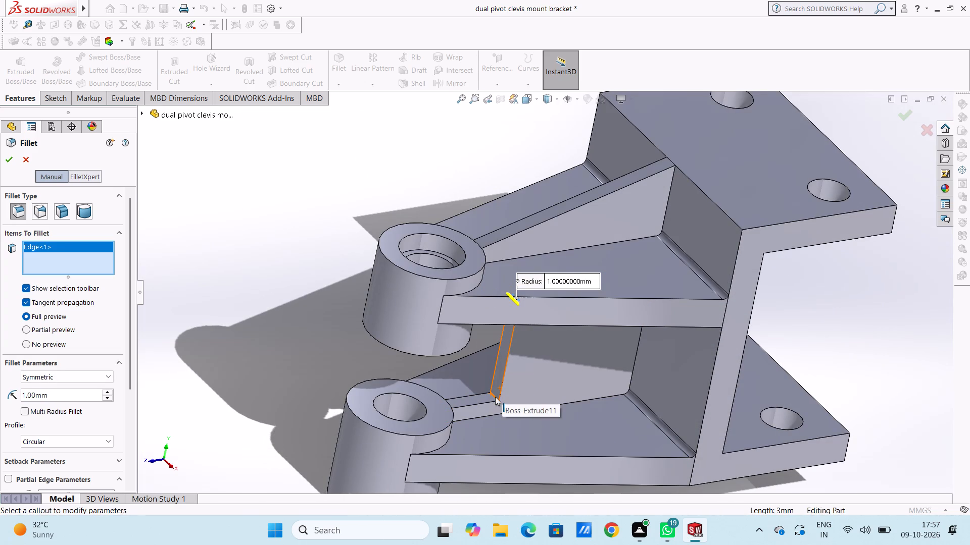
left_click(495, 397)
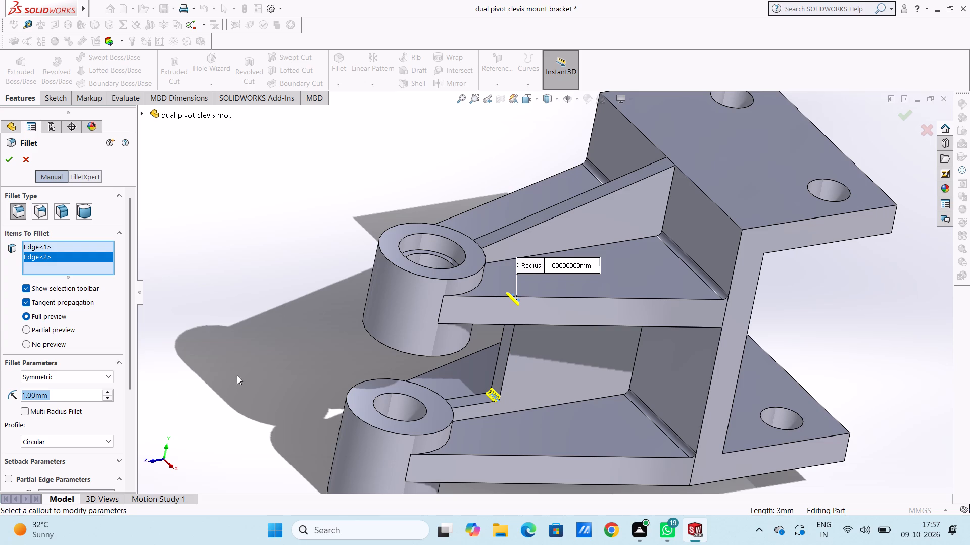
key("3")
key("Return")
scroll(241, 372, "up", 5)
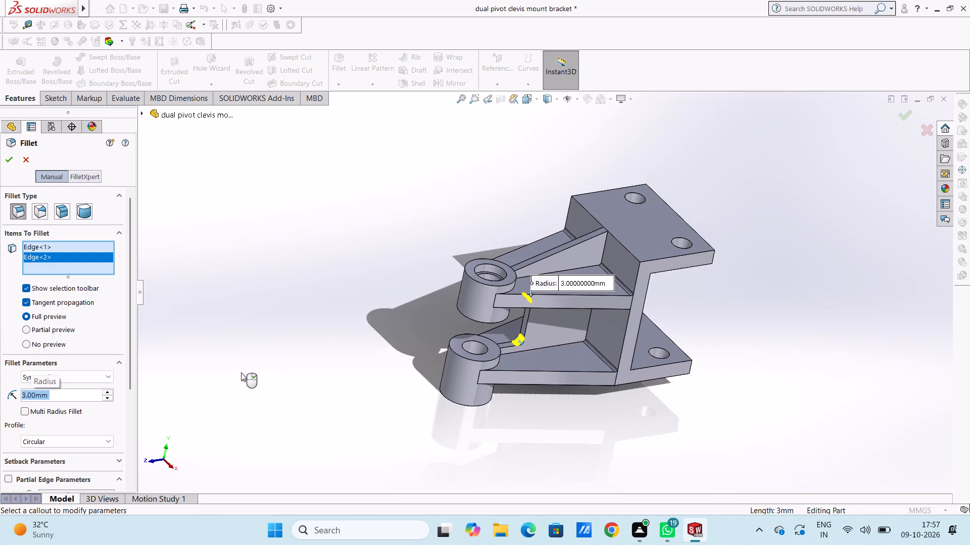
left_click(13, 160)
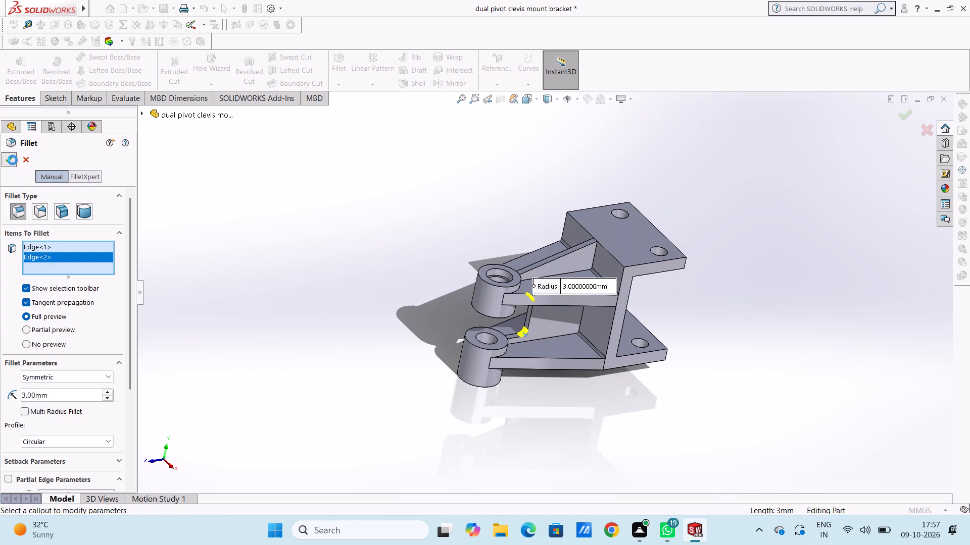
Examine the filleted web opening and the whole bracket from several angles, including the isometric view.
left_click(322, 289)
scroll(321, 290, "up", 3)
middle_click_drag(355, 328, 353, 324)
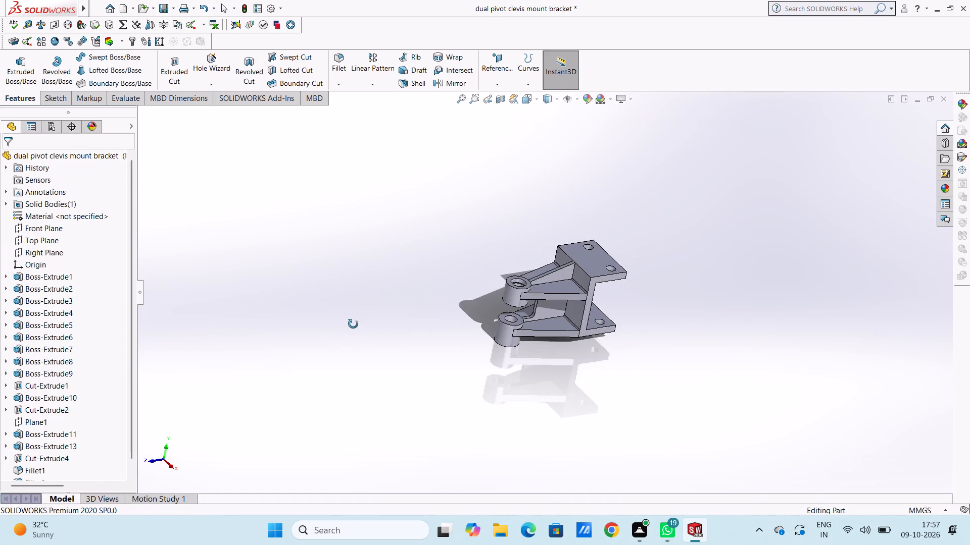
middle_click_drag(353, 324, 321, 230)
middle_click_drag(342, 312, 526, 371)
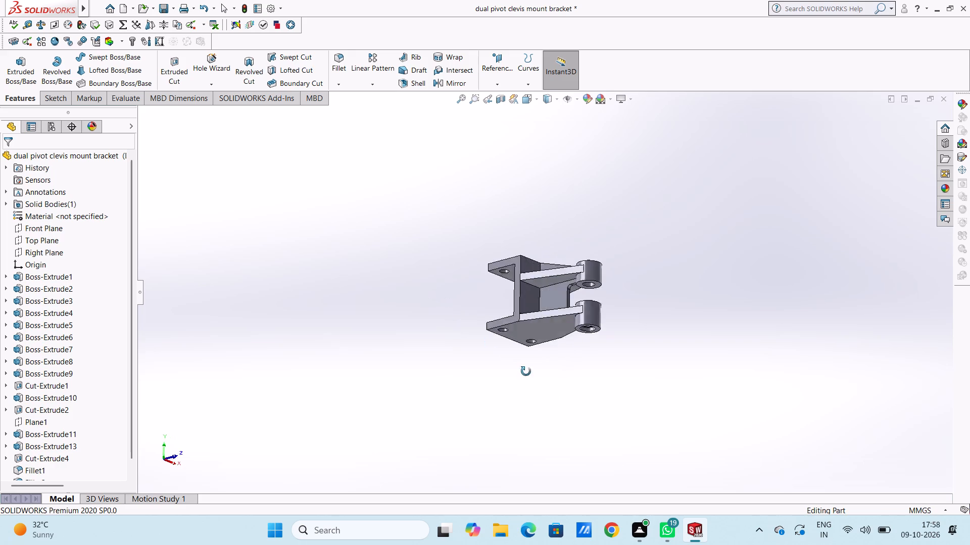
middle_click_drag(526, 371, 378, 451)
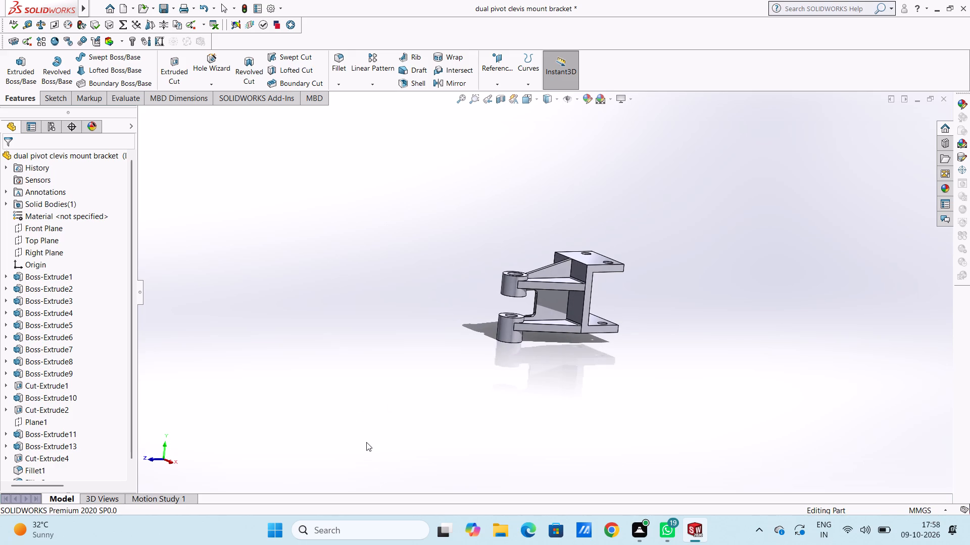
key("Escape")
key("Escape")
key("ctrl+7")
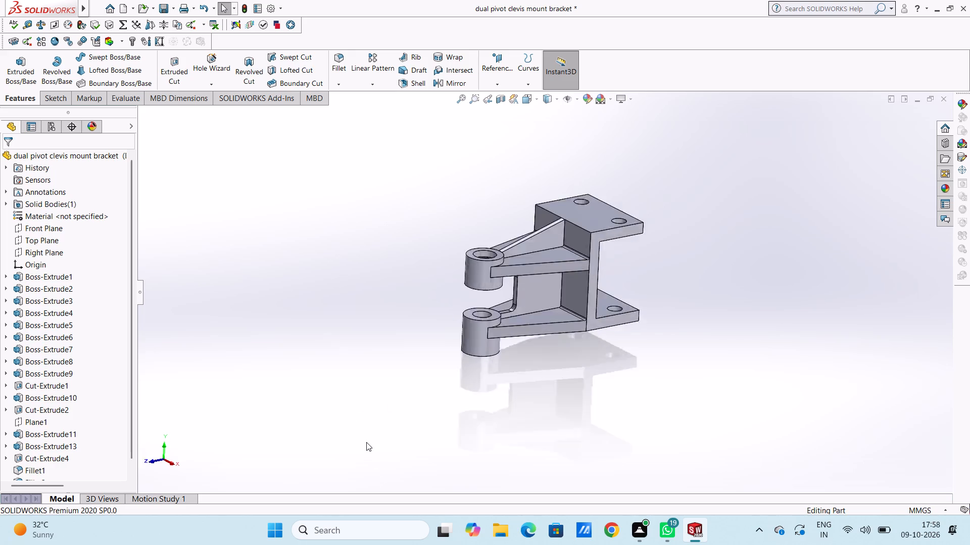
scroll(315, 351, "up", 4)
scroll(664, 317, "down", 1)
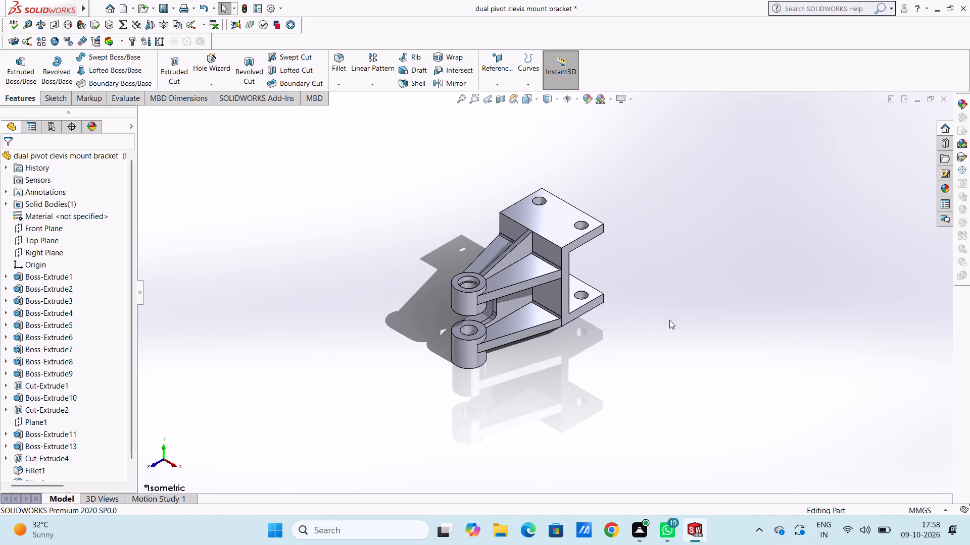
Colour the whole bracket medium blue-violet using the standard colour palette.
left_click(587, 102)
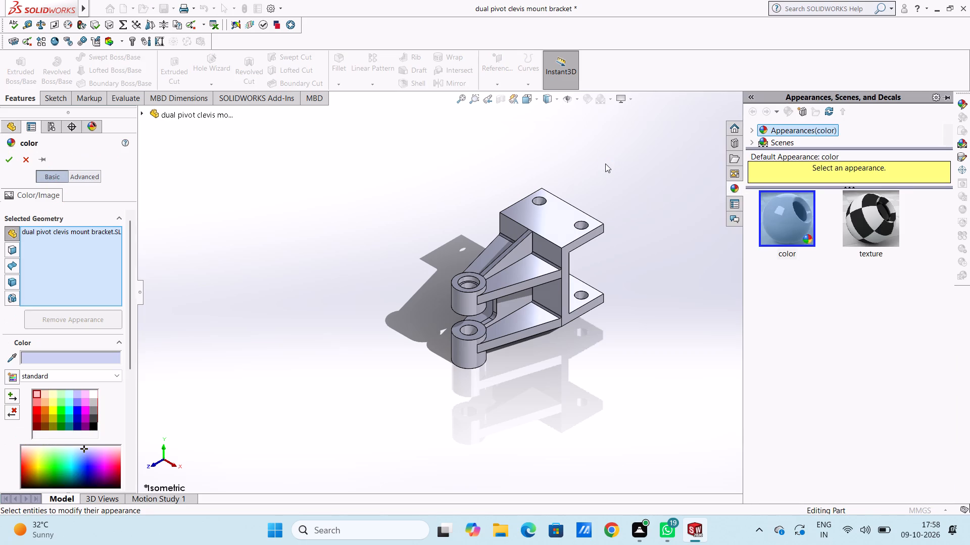
left_click(78, 395)
left_click(78, 401)
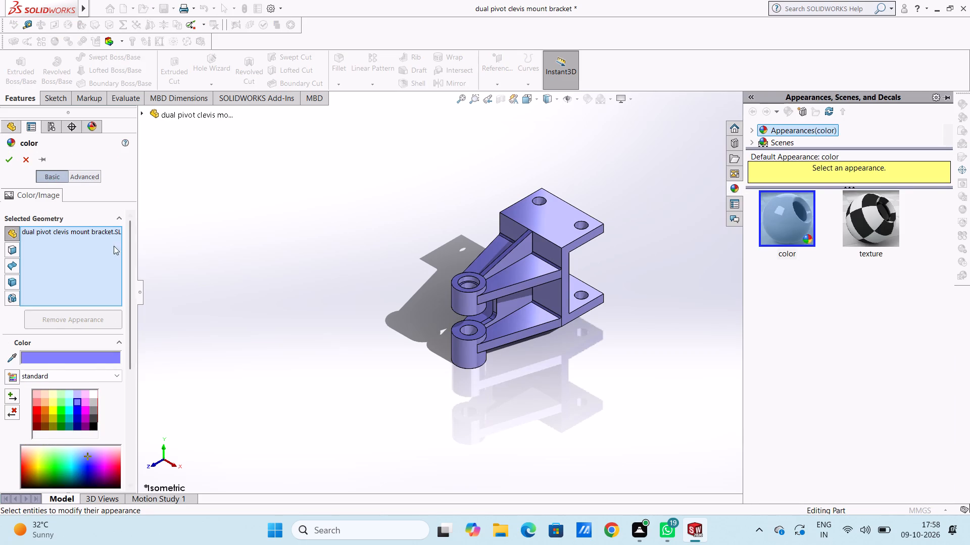
left_click(13, 157)
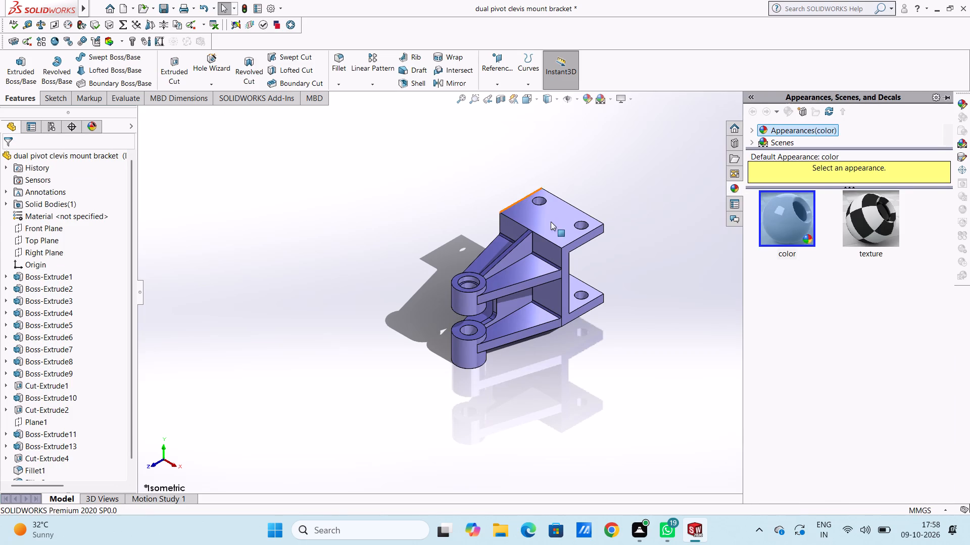
Apply the chromium plate metal appearance to the cylindrical wall face of the upper hub's top recess.
scroll(554, 230, "down", 2)
scroll(435, 328, "down", 4)
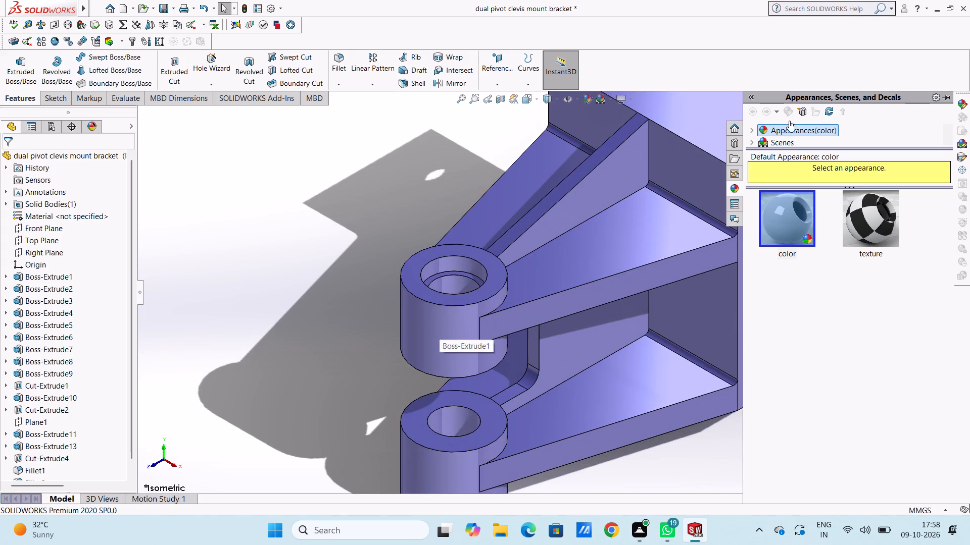
left_click_drag(777, 150, 790, 250)
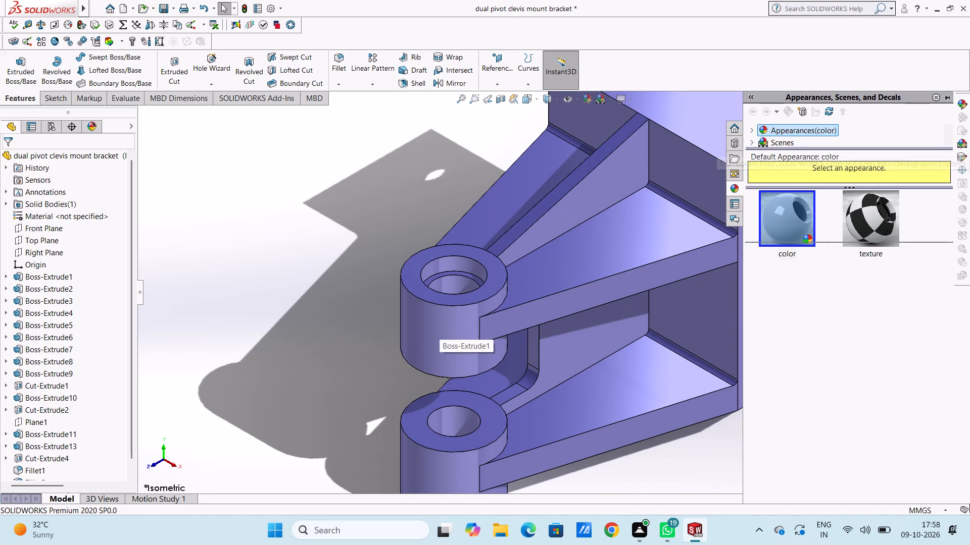
left_click_drag(790, 250, 790, 266)
scroll(470, 267, "down", 2)
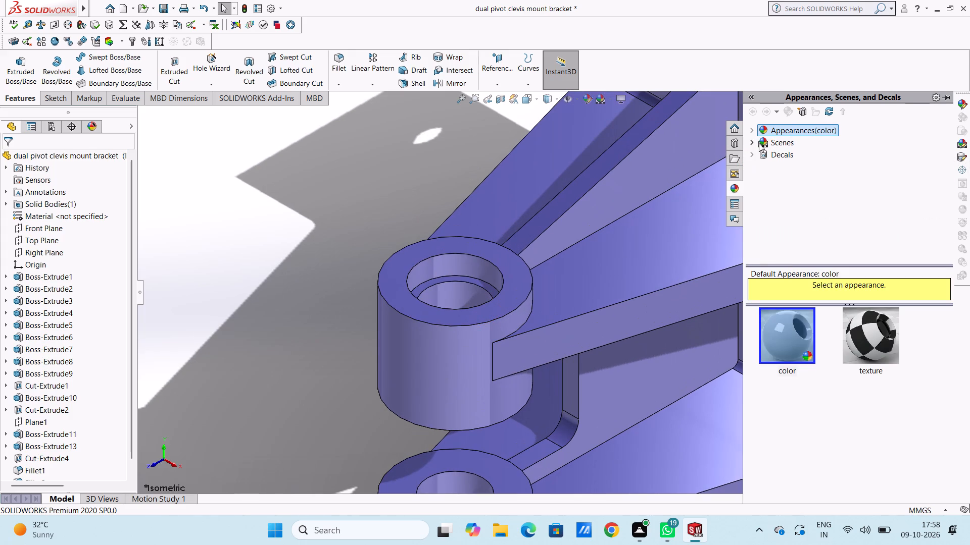
left_click(752, 128)
scroll(458, 278, "down", 4)
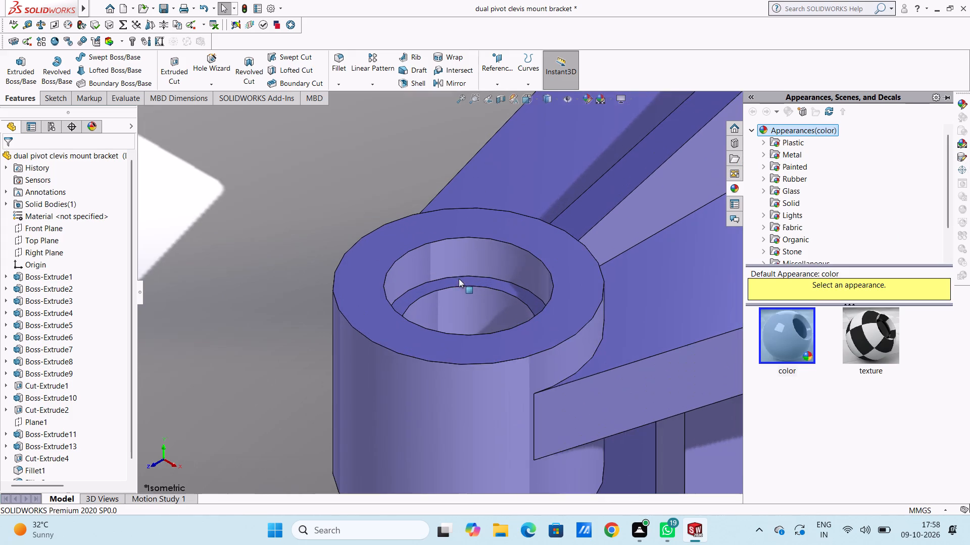
left_click(790, 157)
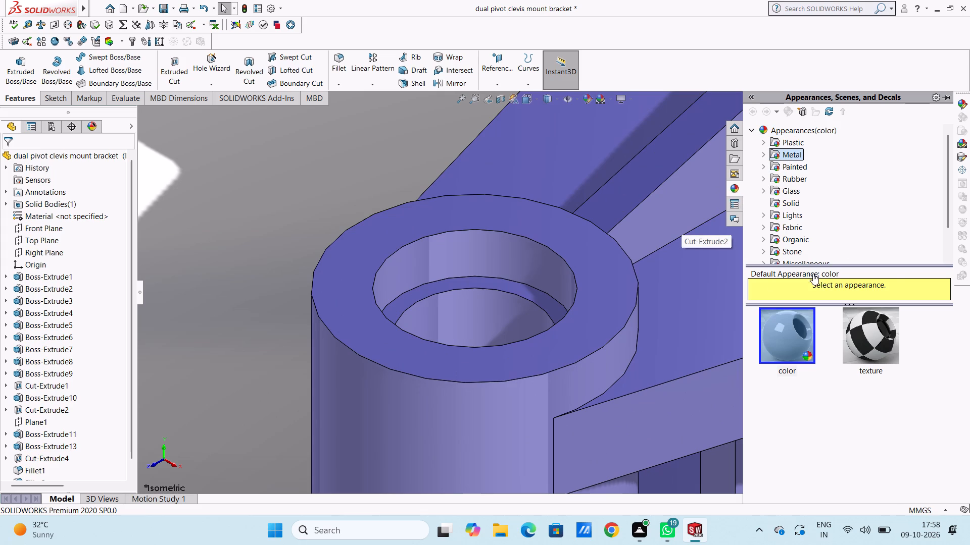
scroll(427, 259, "down", 4)
left_click_drag(877, 332, 842, 334)
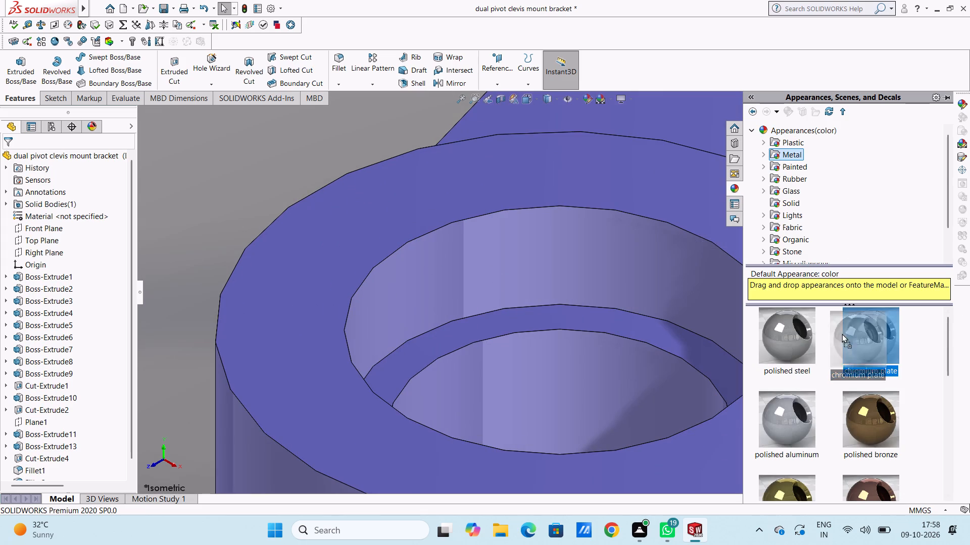
left_click_drag(842, 334, 570, 281)
left_click(538, 283)
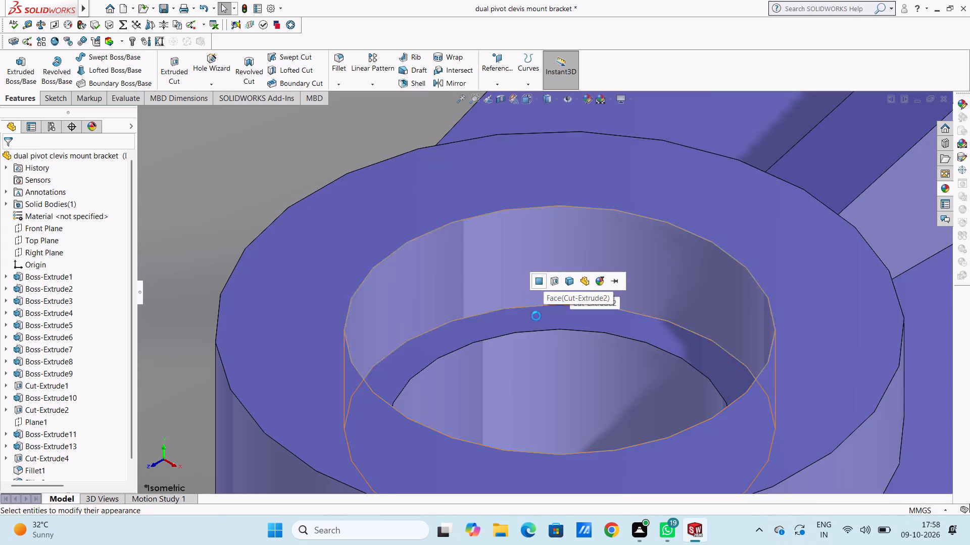
Apply the chromium plate appearance to the upper hub's inner bore face below the recess.
scroll(540, 380, "up", 3)
scroll(538, 378, "down", 3)
scroll(558, 342, "down", 2)
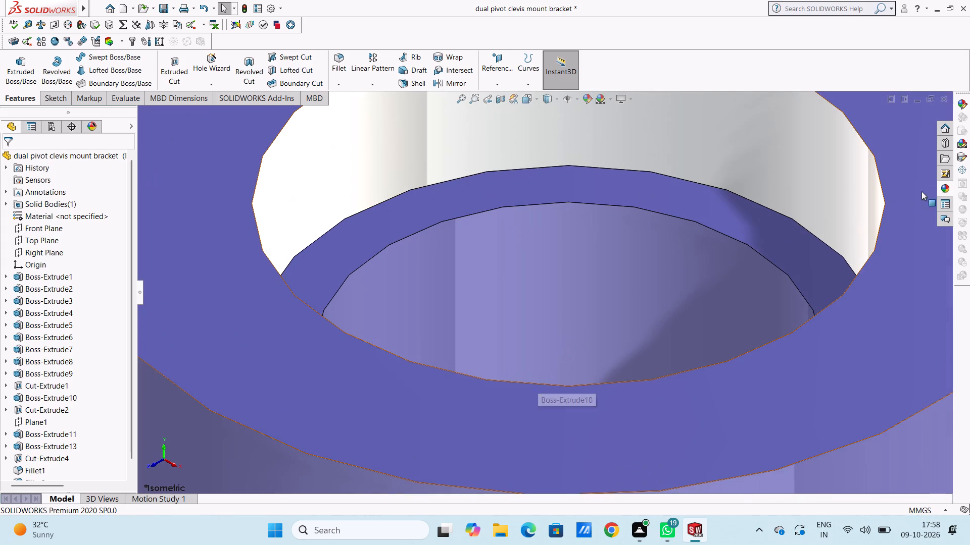
left_click(945, 186)
left_click_drag(873, 335, 622, 294)
left_click(622, 294)
Apply the chromium plate appearance to the lower hub's inner bore face.
scroll(622, 294, "up", 14)
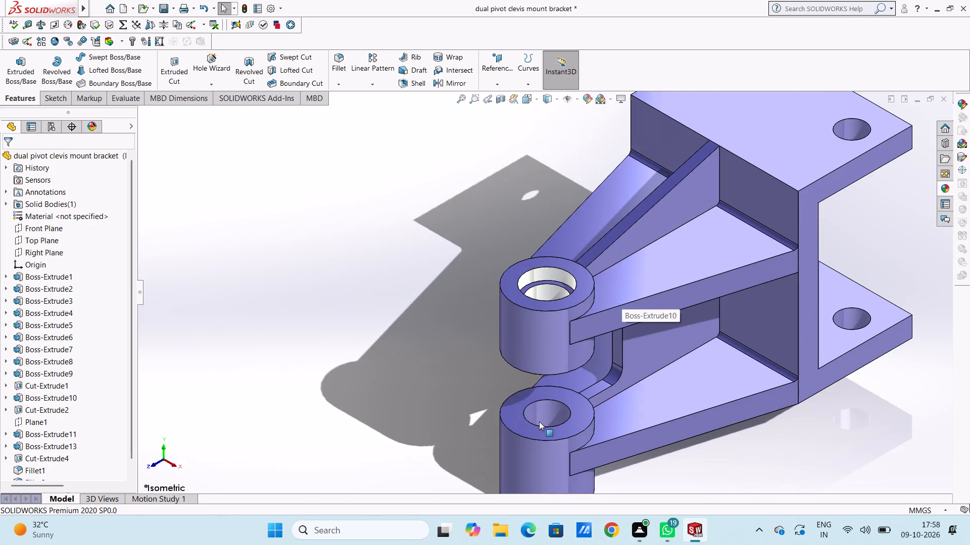
scroll(558, 425, "down", 3)
scroll(547, 368, "down", 5)
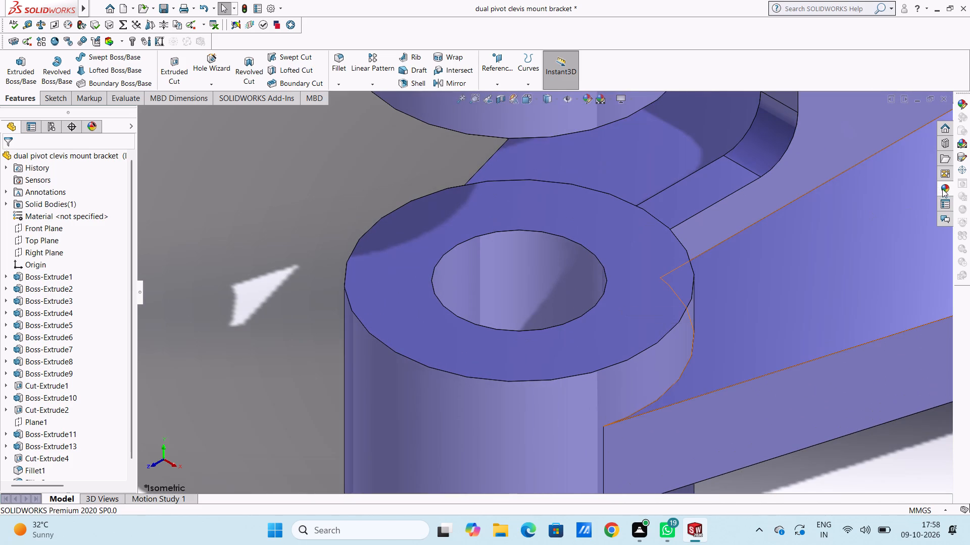
left_click(942, 189)
left_click_drag(873, 337, 553, 287)
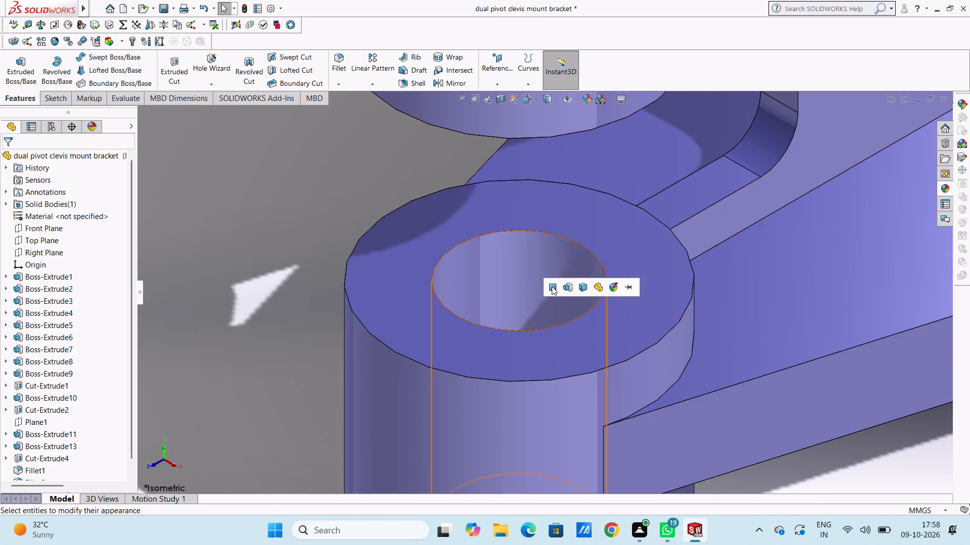
left_click(552, 286)
Apply the chromium plate appearance to the wall face of the recess in the lower hub's underside.
scroll(552, 286, "up", 9)
middle_click_drag(603, 364, 579, 252)
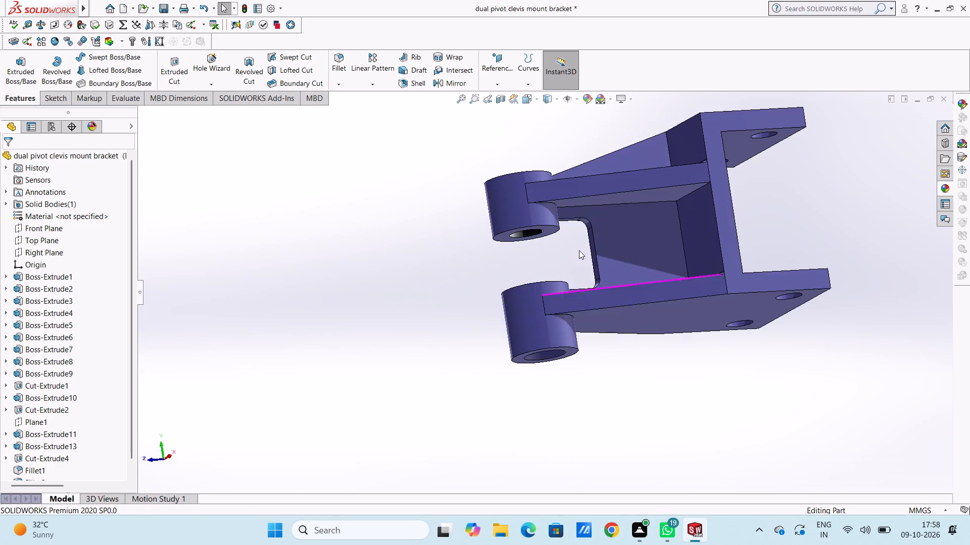
middle_click_drag(626, 448, 608, 319)
scroll(606, 313, "up", 1)
scroll(529, 275, "down", 4)
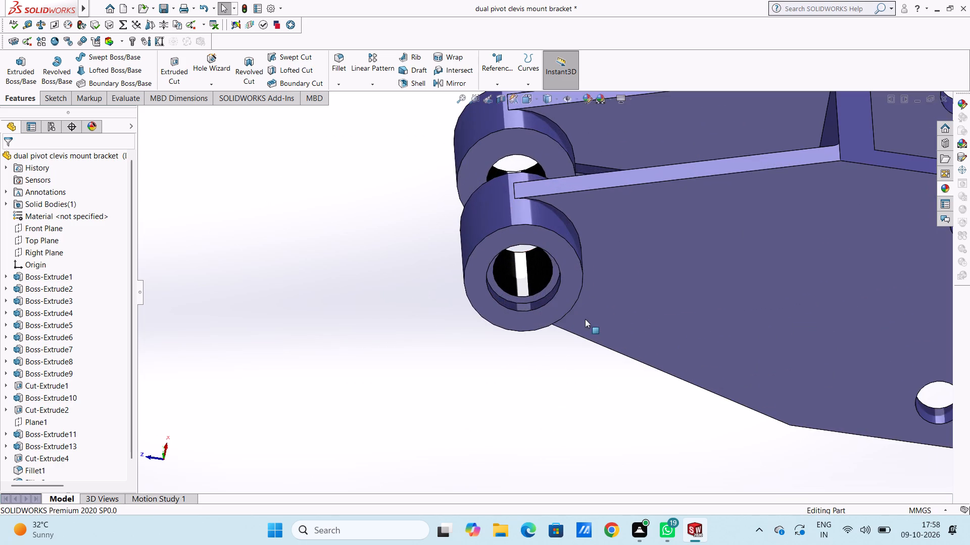
middle_click_drag(592, 330, 621, 370)
scroll(594, 313, "down", 4)
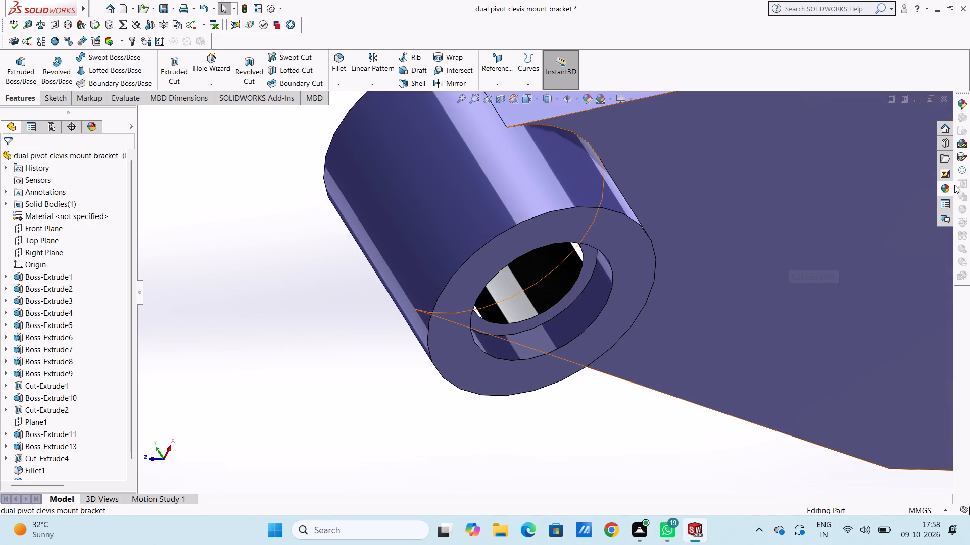
left_click(948, 187)
left_click_drag(865, 336, 585, 317)
left_click(585, 317)
Apply the chromium plate appearance to the whole lower flange feature, Boss-Extrude6, including its two holes.
scroll(598, 347, "up", 4)
middle_click_drag(594, 350, 575, 386)
scroll(573, 375, "up", 5)
scroll(727, 290, "down", 3)
scroll(657, 224, "down", 4)
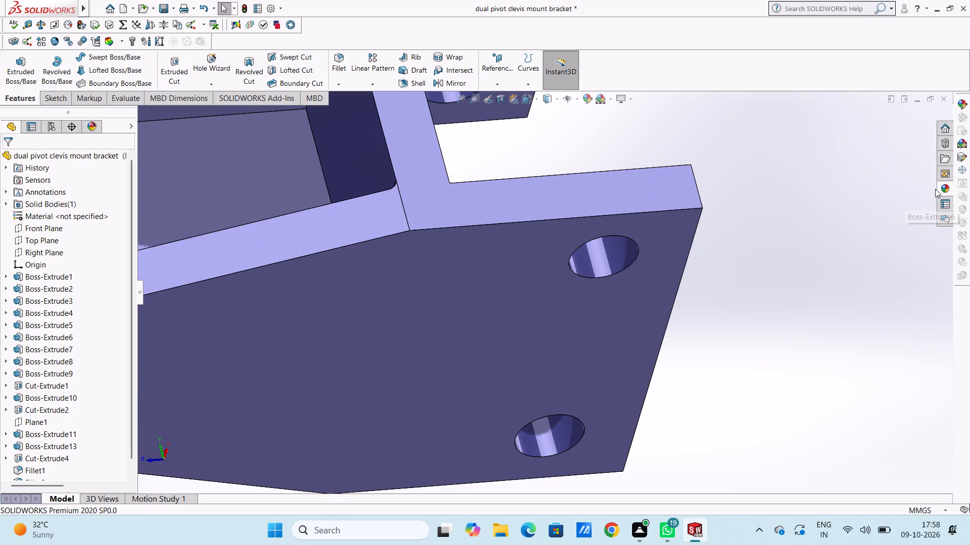
left_click(943, 187)
left_click_drag(876, 343, 627, 267)
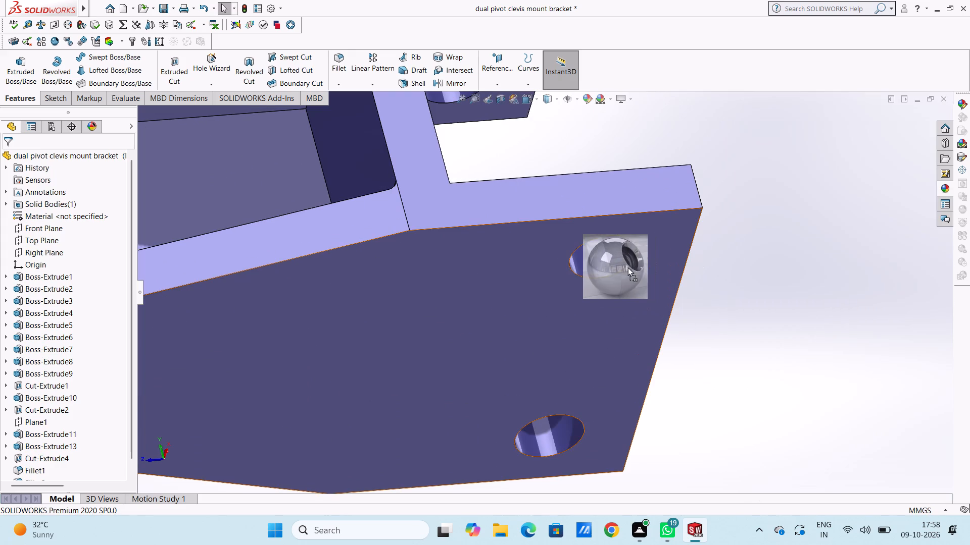
left_click_drag(627, 267, 618, 262)
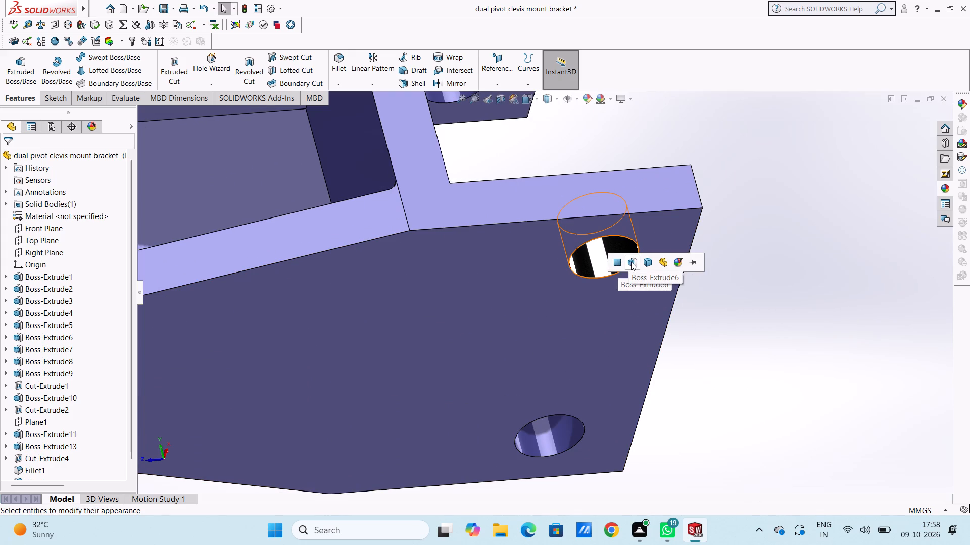
left_click(631, 262)
Apply the chromium plate appearance to the inner face of the upper flange's far hole only.
scroll(754, 315, "up", 4)
middle_click_drag(711, 280, 718, 396)
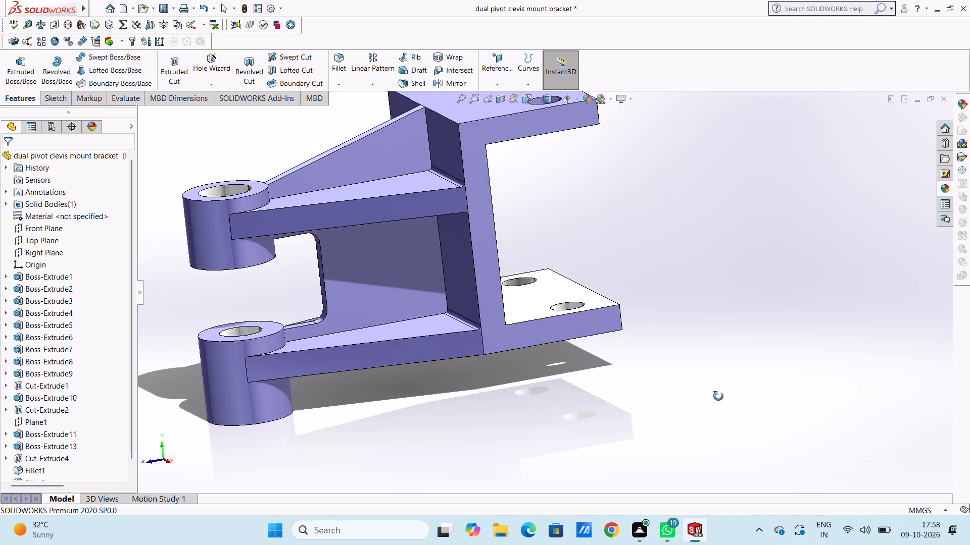
scroll(702, 370, "up", 3)
middle_click_drag(686, 373, 694, 431)
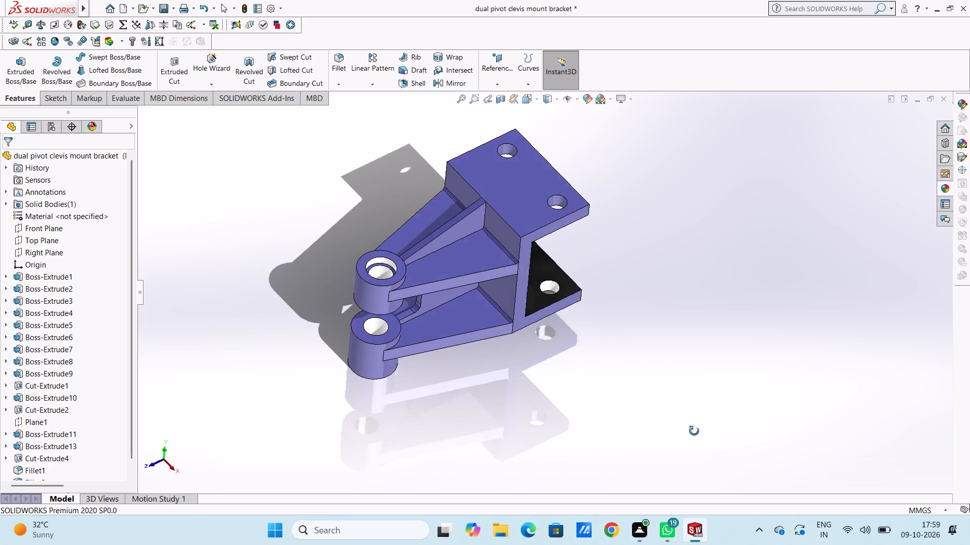
middle_click_drag(694, 431, 721, 447)
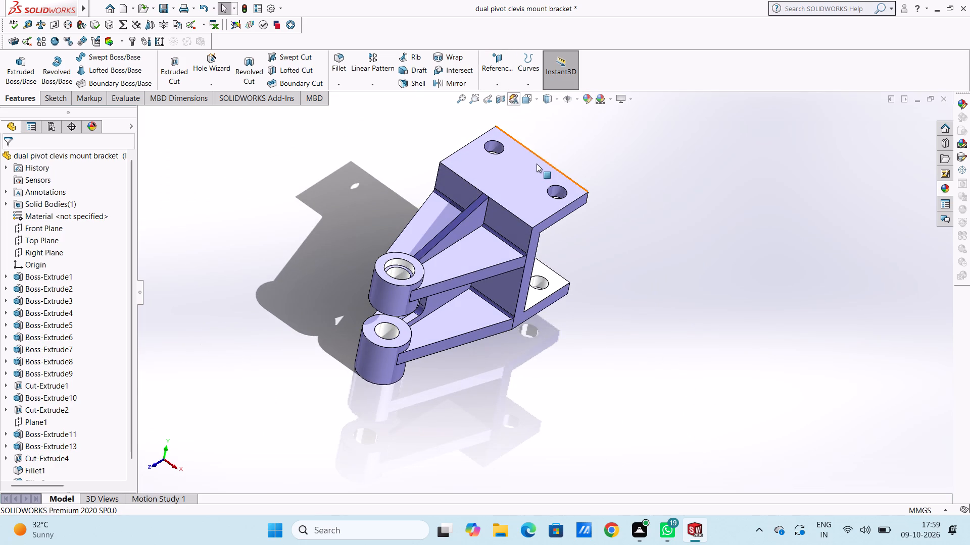
scroll(536, 163, "down", 4)
middle_click_drag(452, 157, 442, 241)
scroll(441, 176, "down", 2)
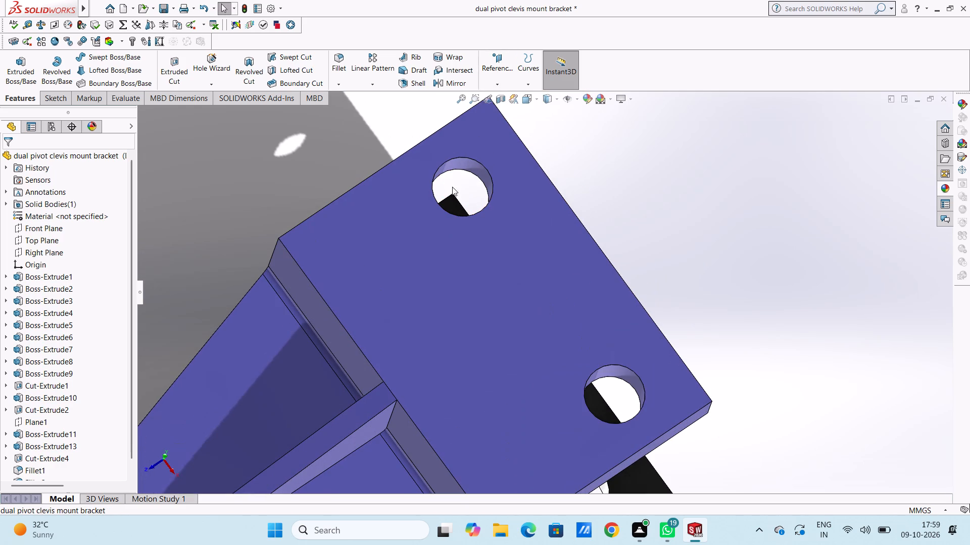
left_click(943, 189)
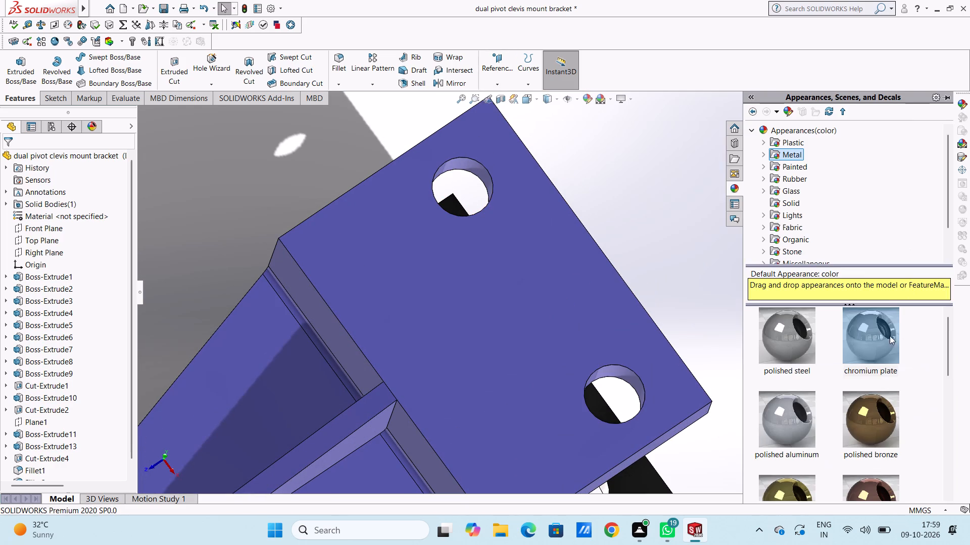
left_click_drag(874, 343, 481, 177)
left_click(470, 177)
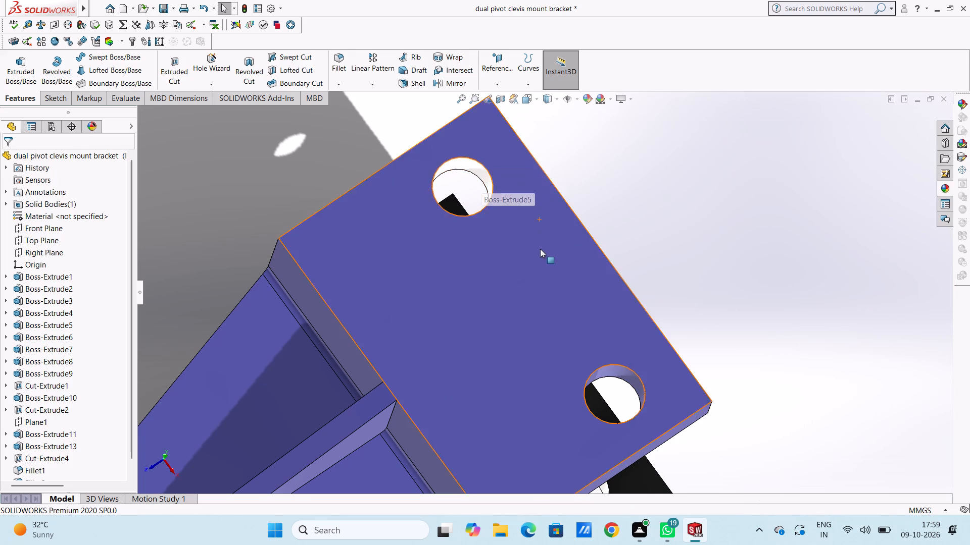
Apply the chromium plate appearance to the inner face of the upper flange's remaining hole.
scroll(540, 249, "up", 2)
scroll(590, 406, "down", 4)
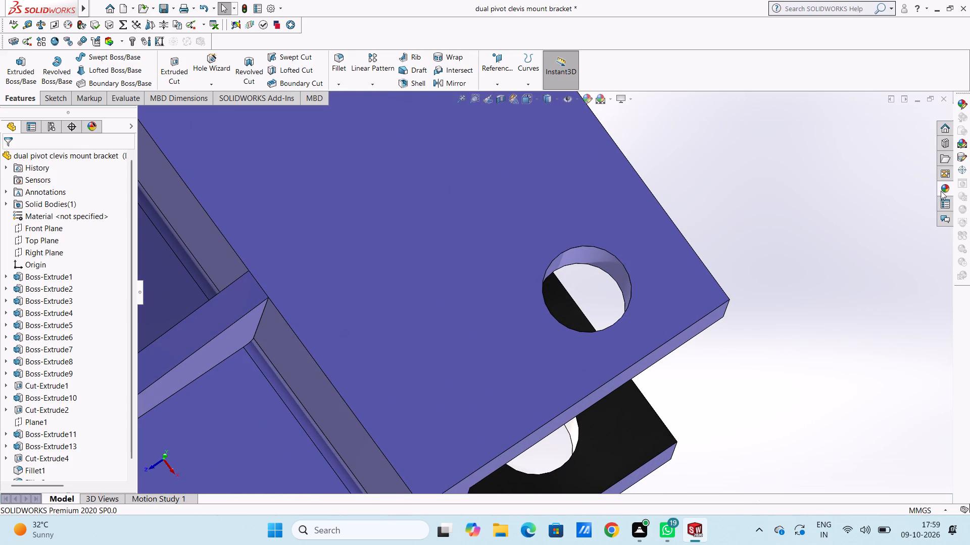
left_click(942, 189)
left_click_drag(880, 336, 604, 273)
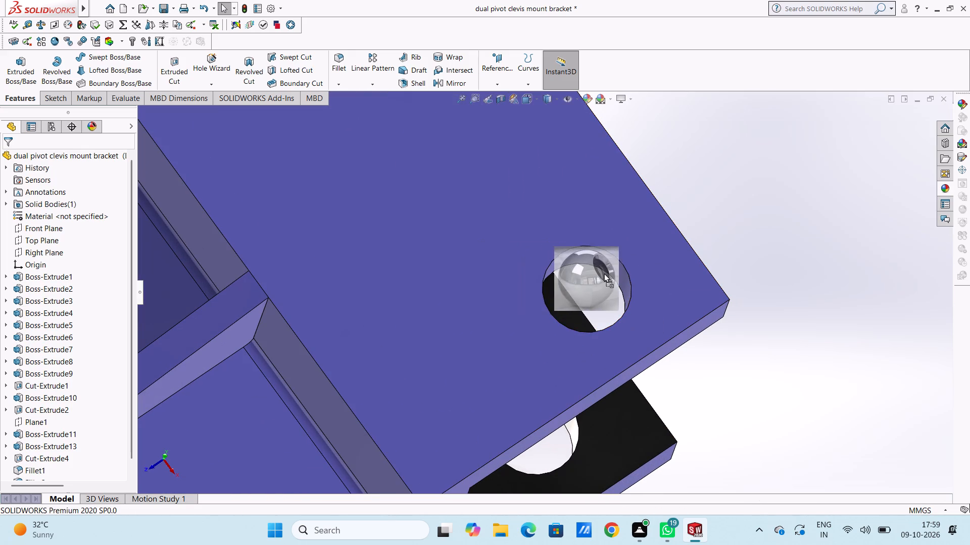
left_click_drag(604, 273, 614, 265)
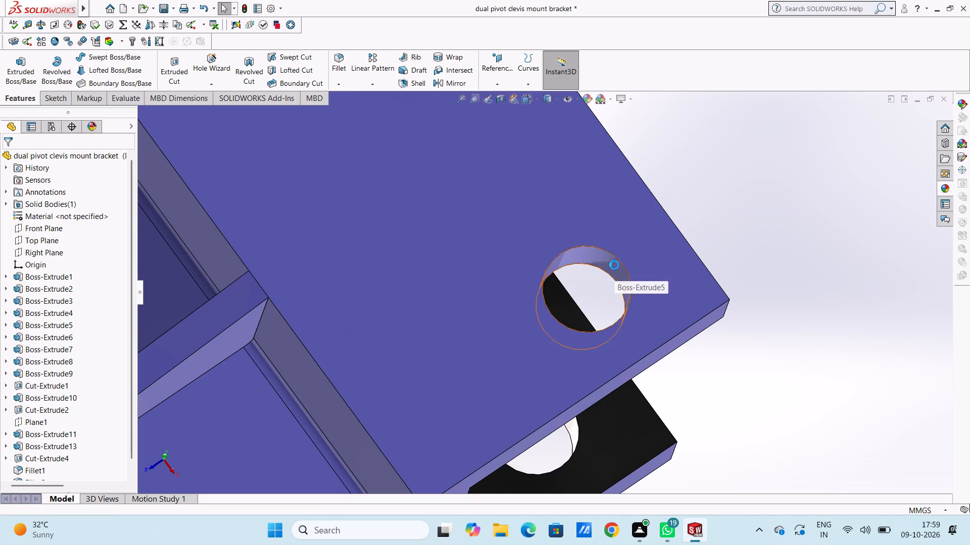
left_click(614, 266)
Examine the flanges and their chromium-plated holes from several sides of the bracket.
scroll(725, 281, "up", 4)
scroll(653, 312, "up", 3)
middle_click_drag(647, 309, 545, 302)
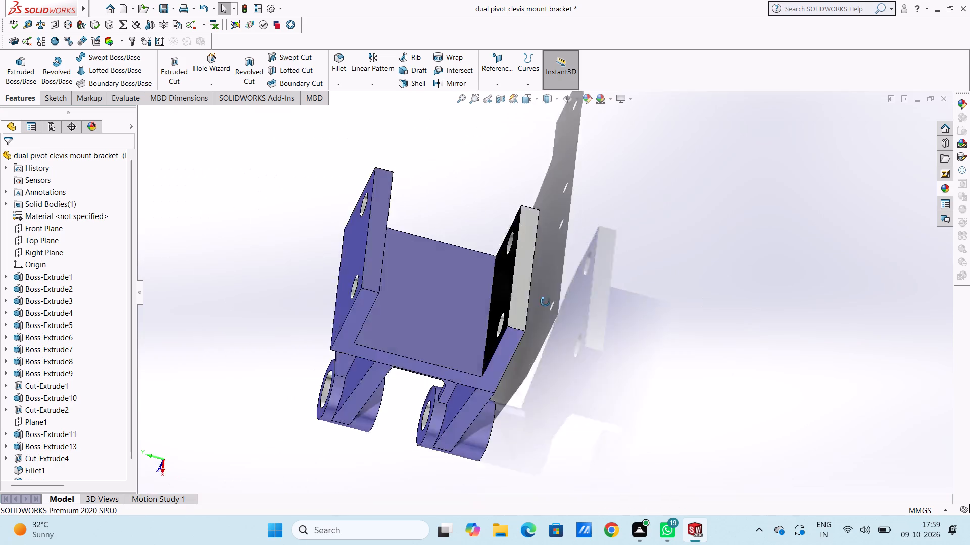
middle_click_drag(545, 302, 542, 301)
middle_click_drag(648, 264, 598, 274)
scroll(422, 270, "down", 4)
middle_click_drag(635, 259, 667, 262)
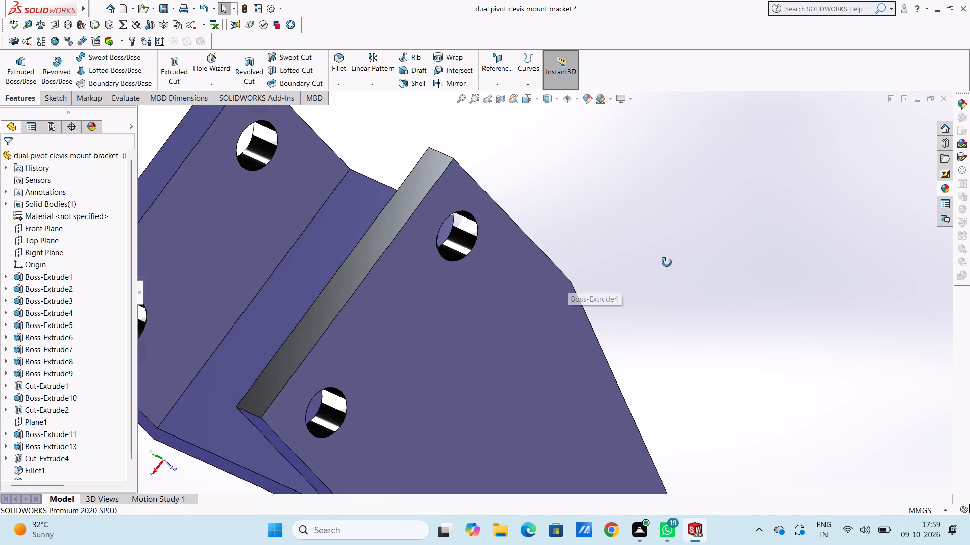
middle_click_drag(667, 262, 726, 274)
scroll(702, 264, "up", 6)
Return the bracket to the isometric view and save the part.
key("ctrl+7")
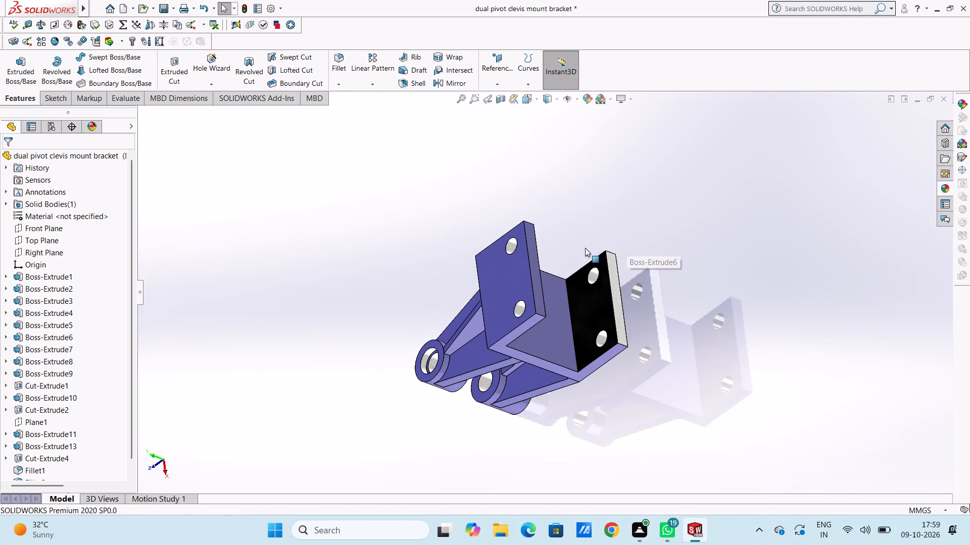
key("Escape")
key("ctrl+s")
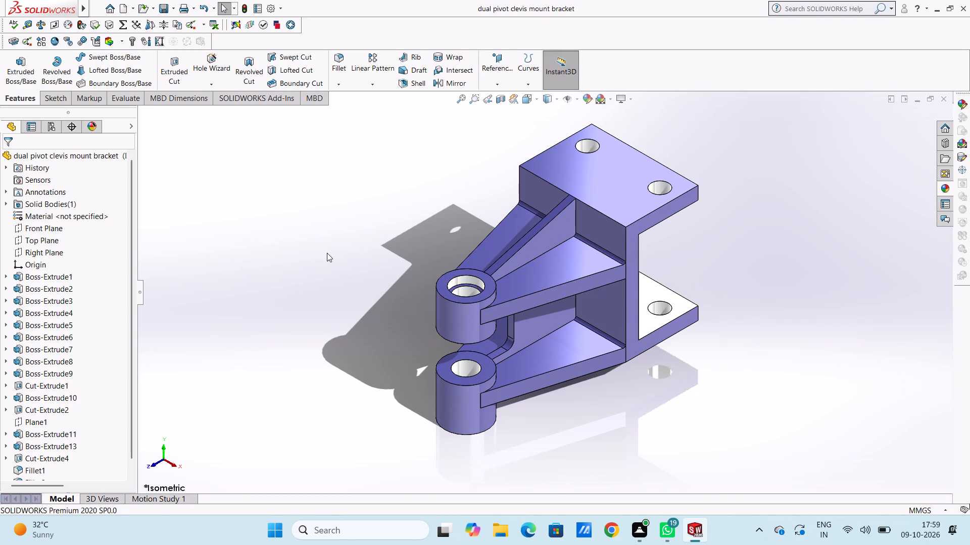
left_click(356, 200)
key("ctrl+s")
Save the part as an Adobe PDF named dual pivot clevis mount bracket in the Documents folder.
left_click(174, 9)
left_click(184, 36)
left_click(232, 197)
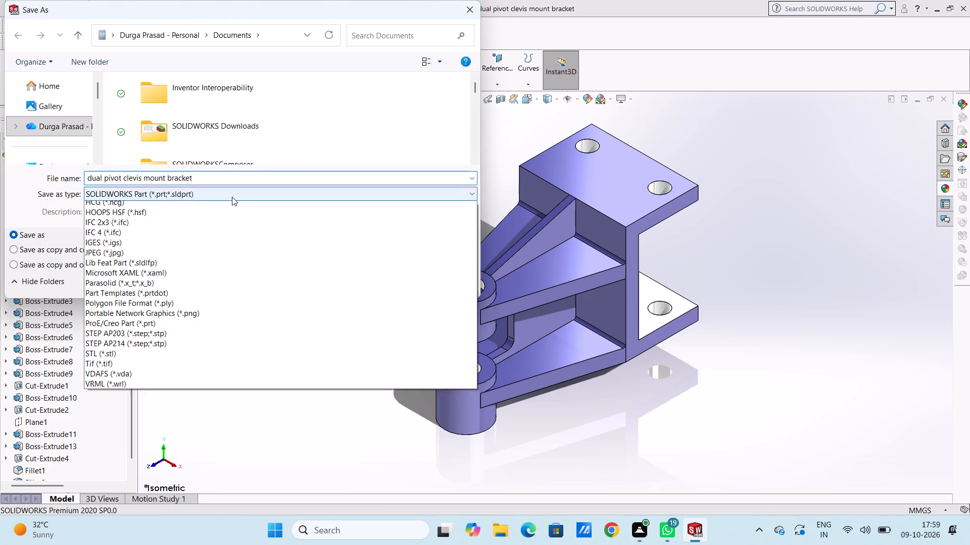
left_click(221, 288)
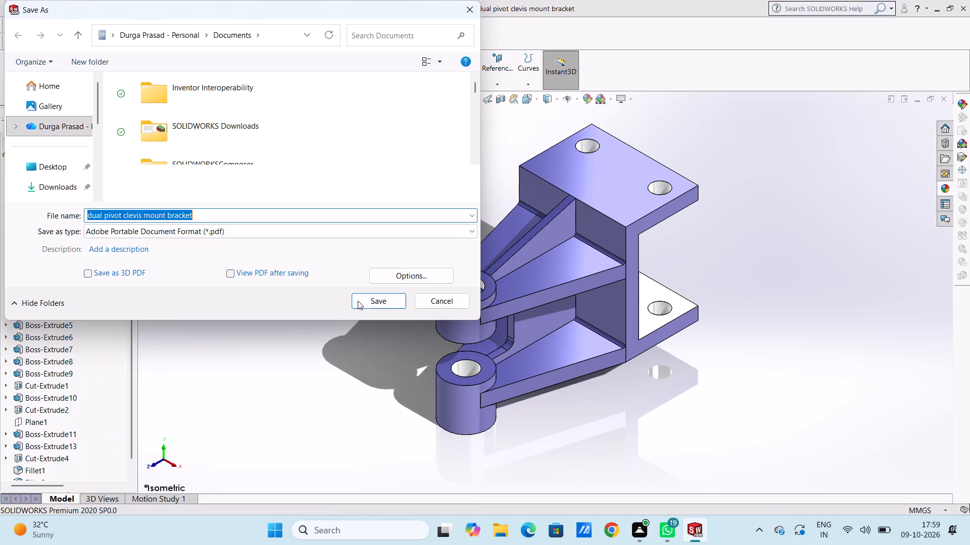
left_click(375, 302)
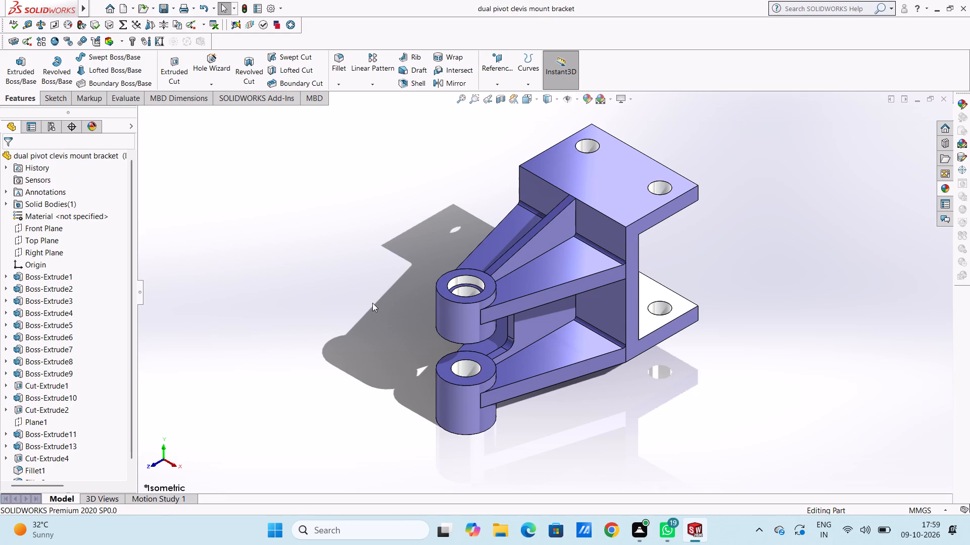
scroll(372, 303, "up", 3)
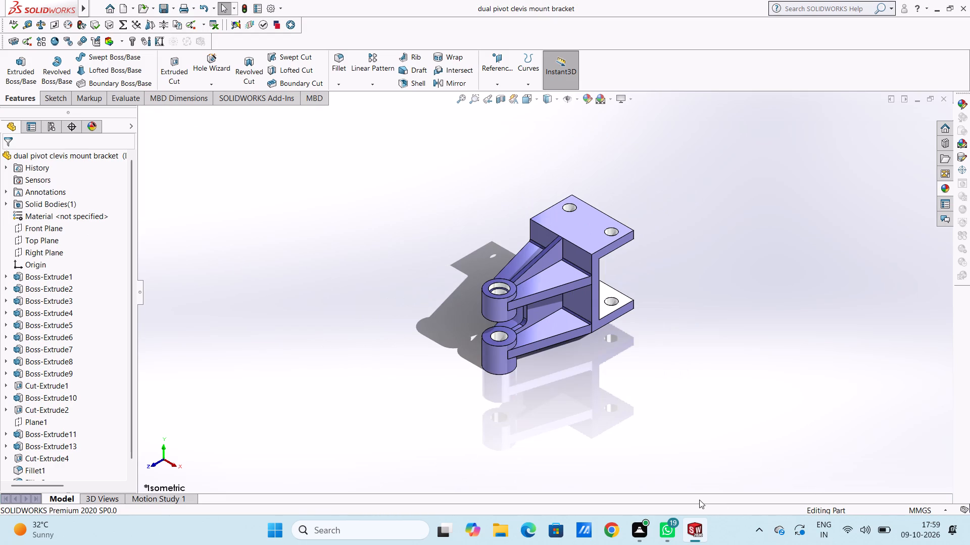